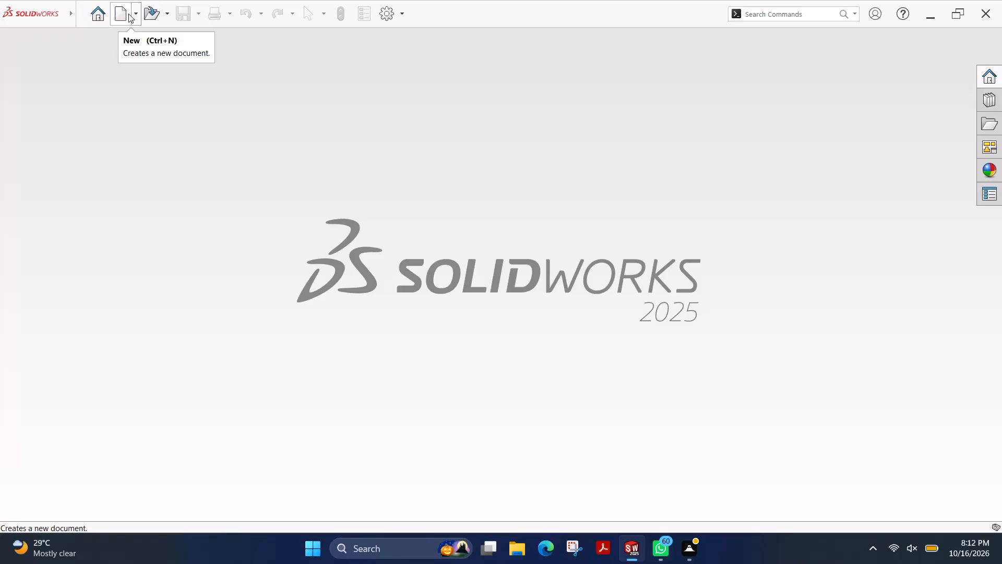
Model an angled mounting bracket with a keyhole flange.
Create a new part document.
click(128, 14)
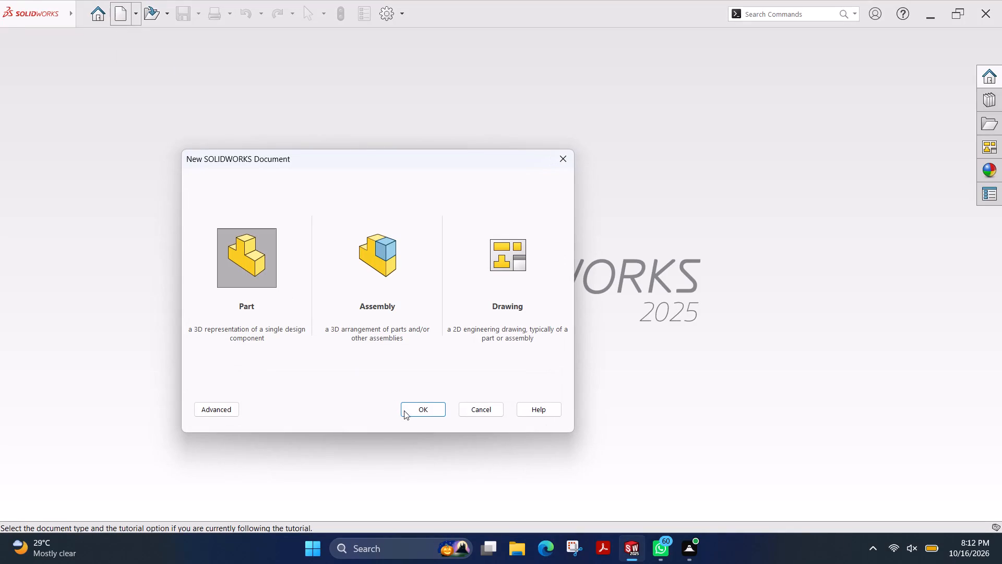
click(413, 412)
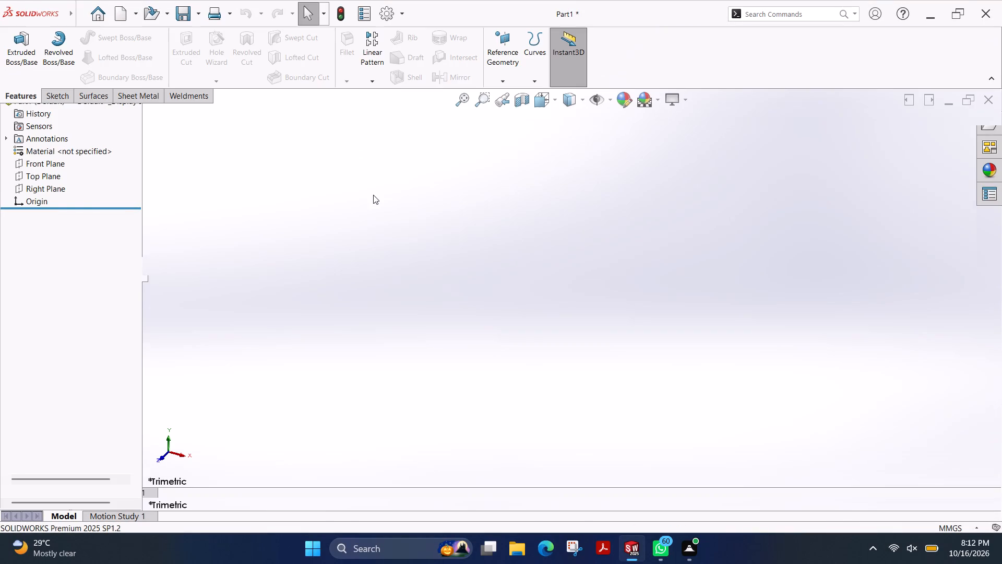
Start a sketch on the Top Plane.
click(57, 100)
click(16, 44)
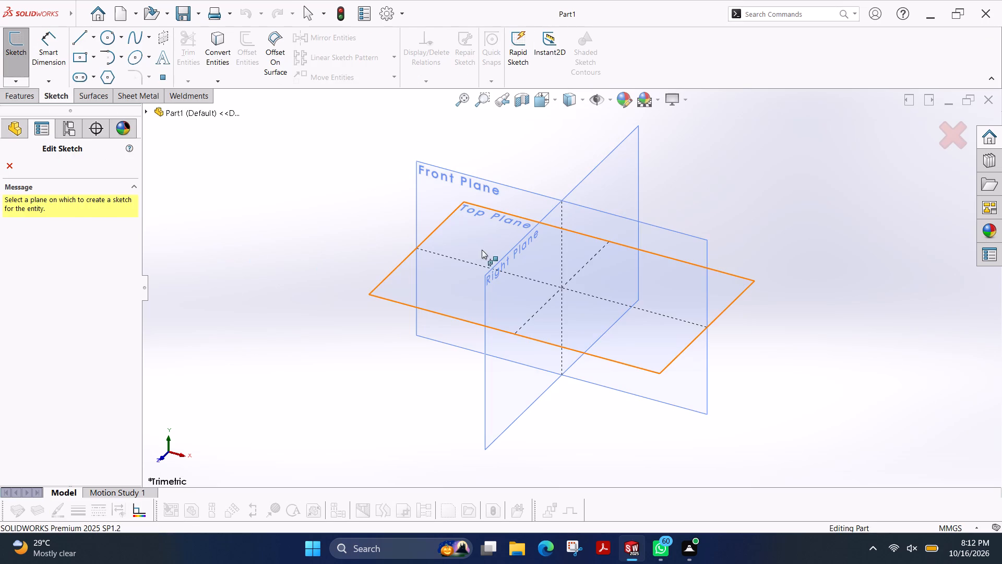
click(420, 280)
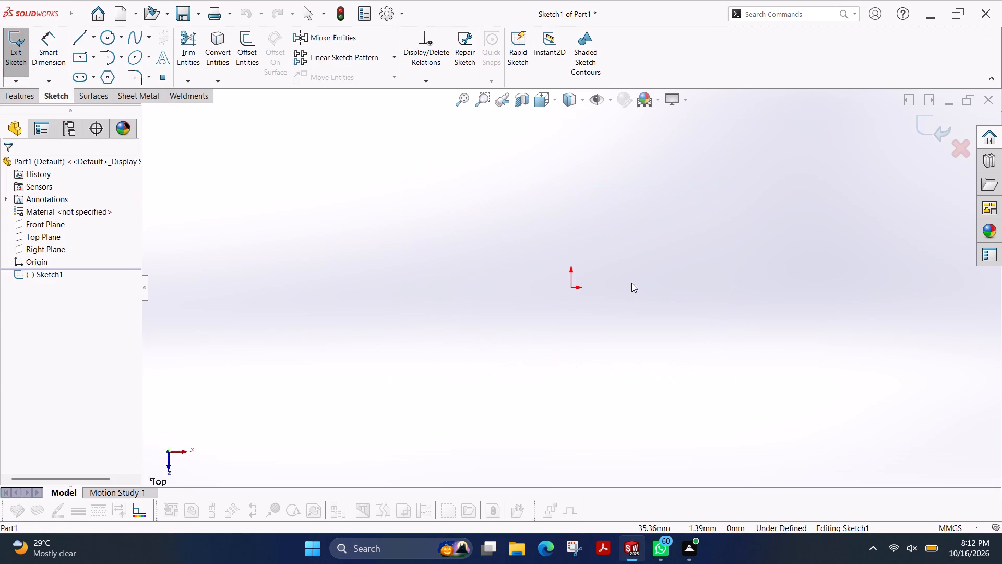
Sketch a center rectangle about 211 mm wide, centred on the origin.
click(81, 59)
click(571, 287)
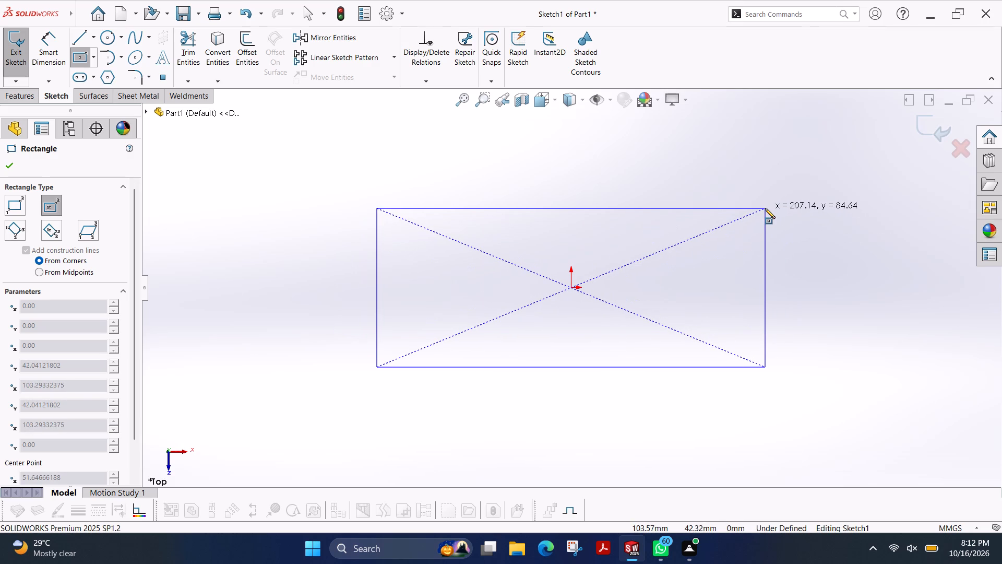
click(769, 207)
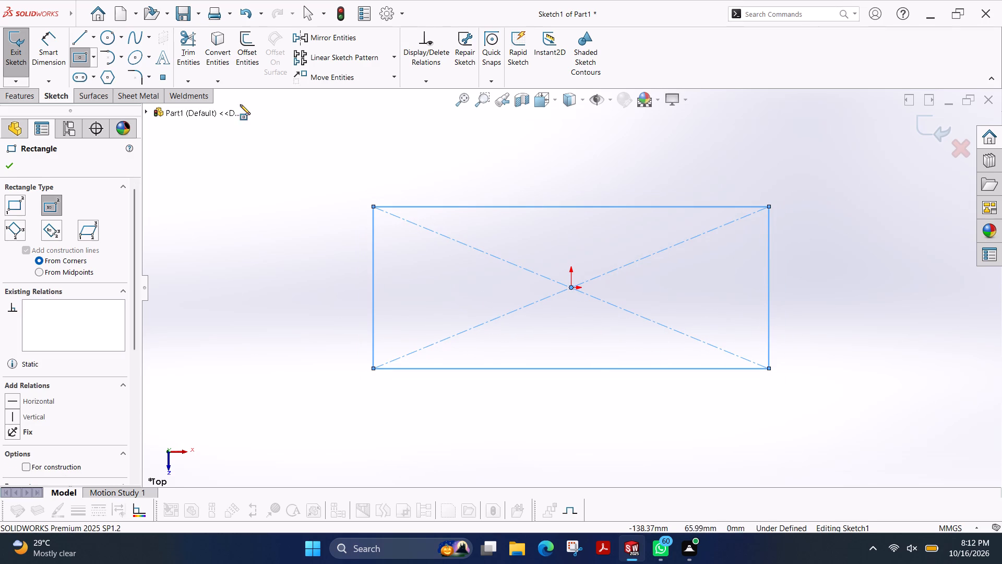
Dimension the rectangle to 78 mm wide and 33 mm high.
click(54, 51)
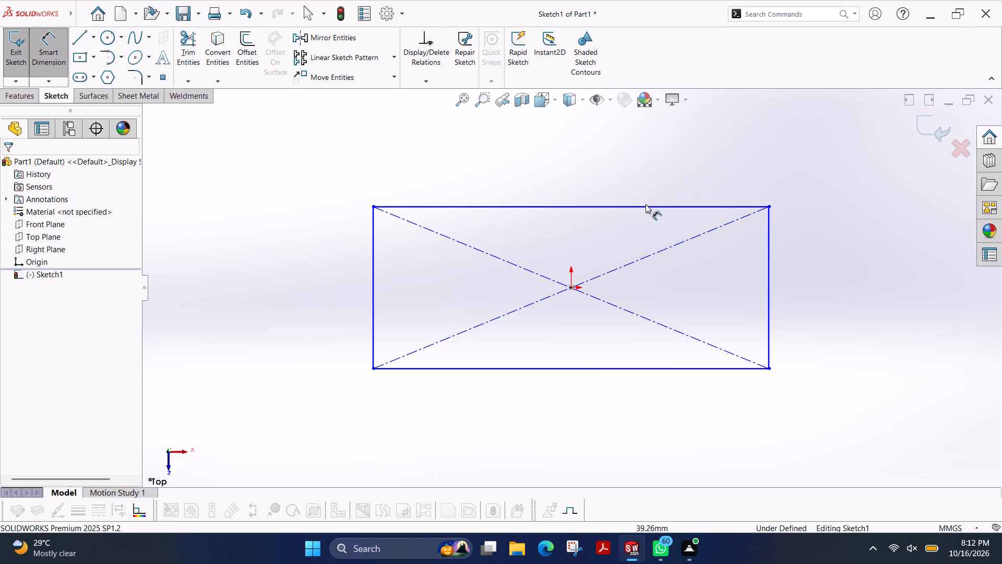
click(648, 206)
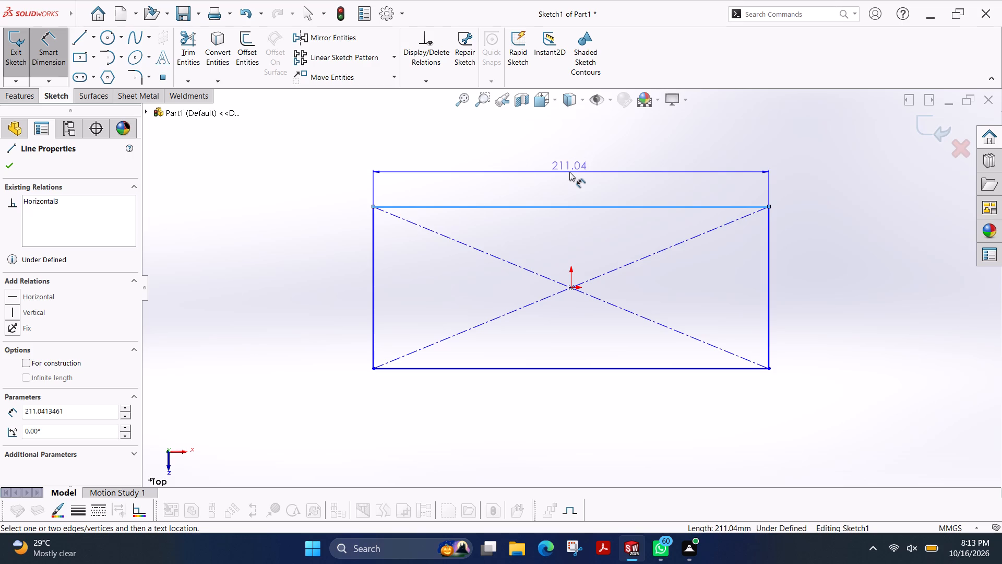
click(563, 167)
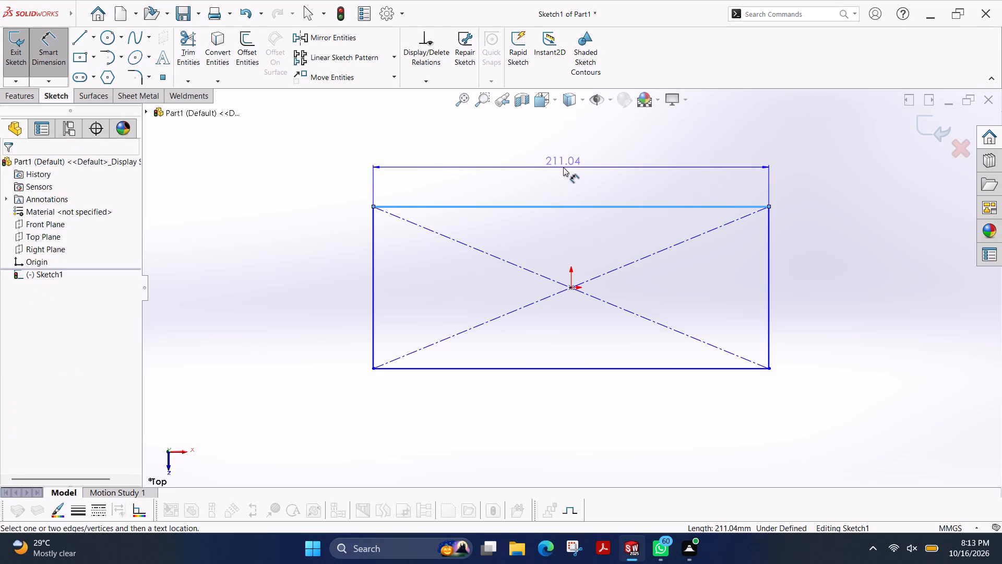
text(78)
key(Return)
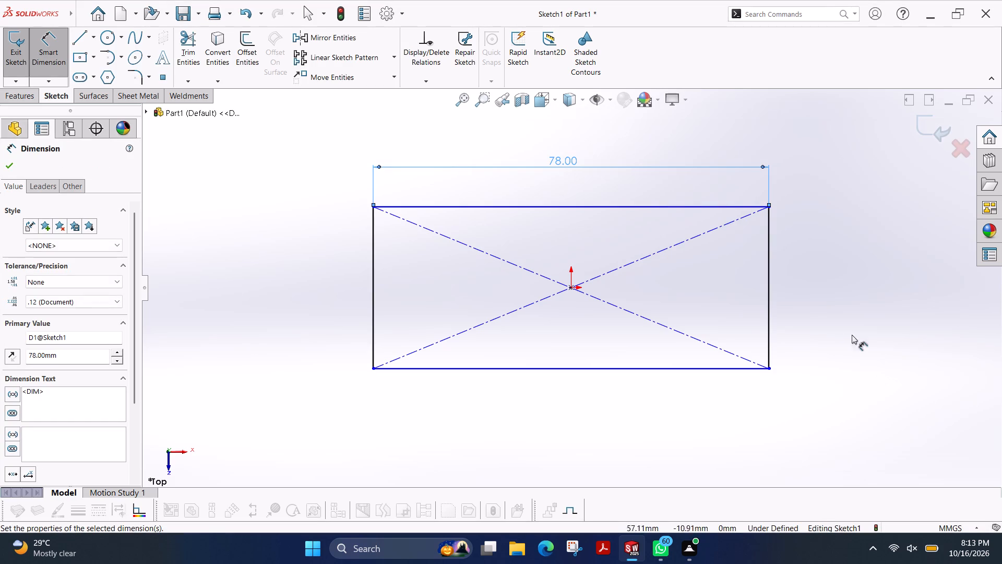
click(767, 296)
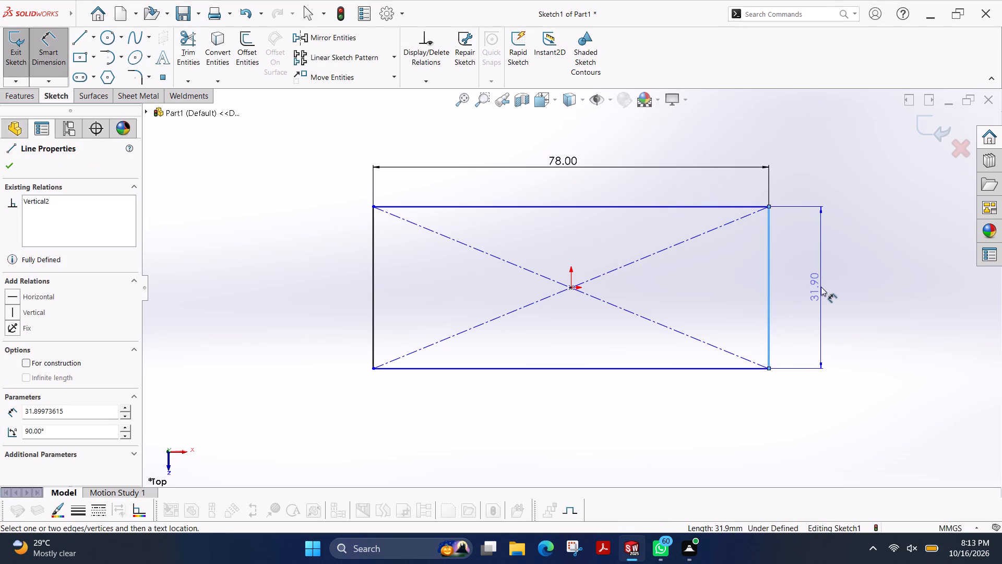
click(821, 287)
text(33)
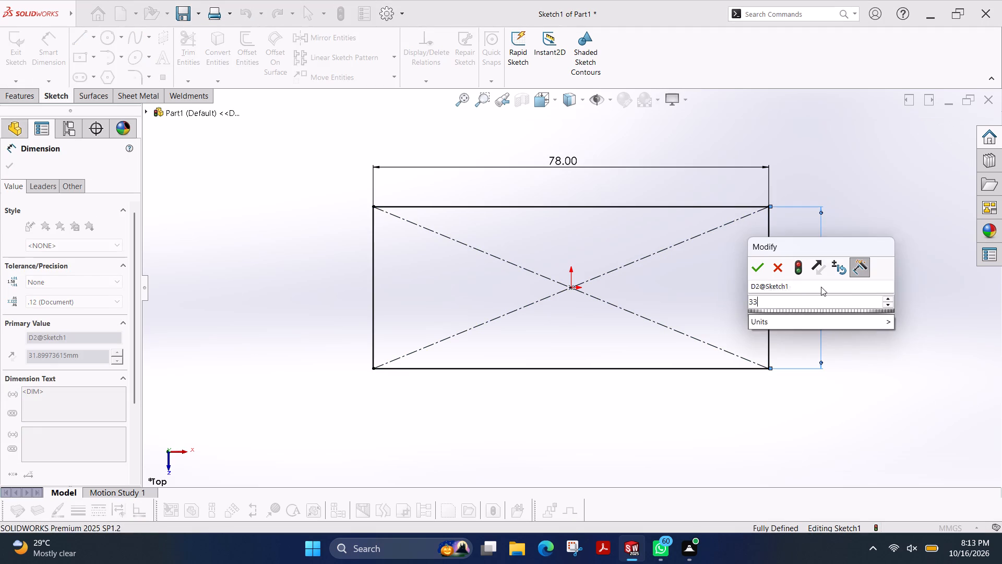
key(Return)
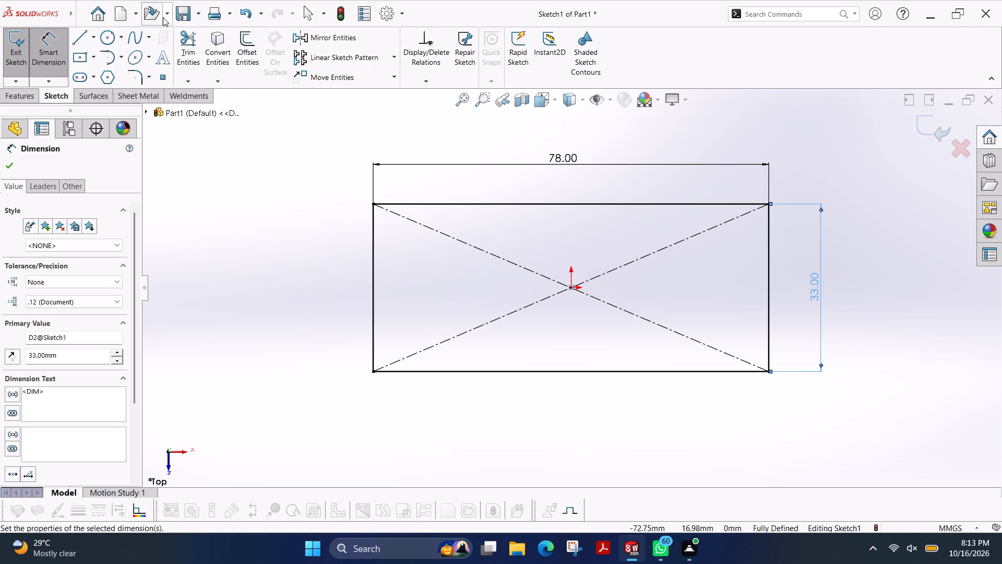
Trim away the rectangle's diagonal construction lines with Power trim.
click(184, 45)
drag(539, 244, 540, 300)
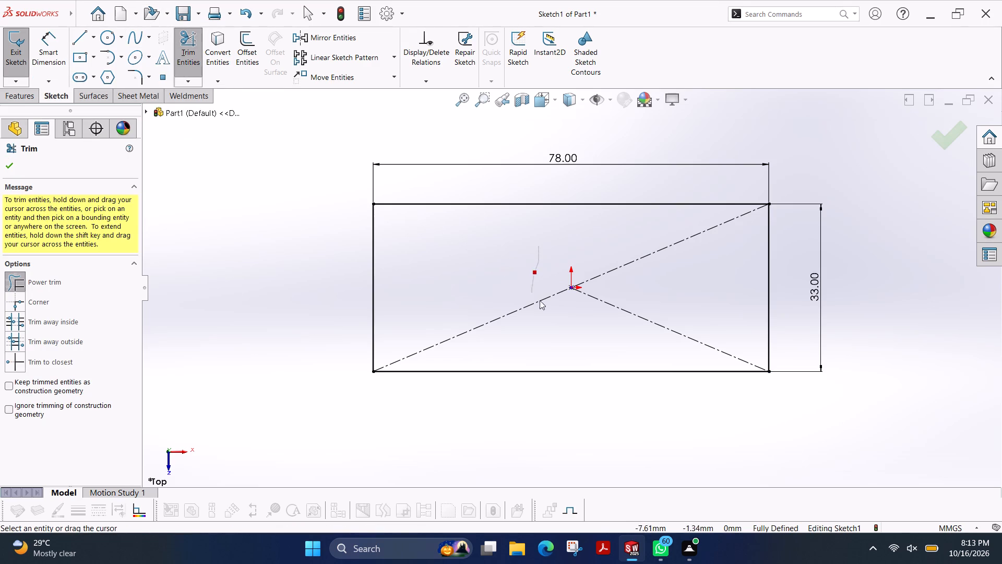
drag(540, 300, 615, 254)
click(10, 168)
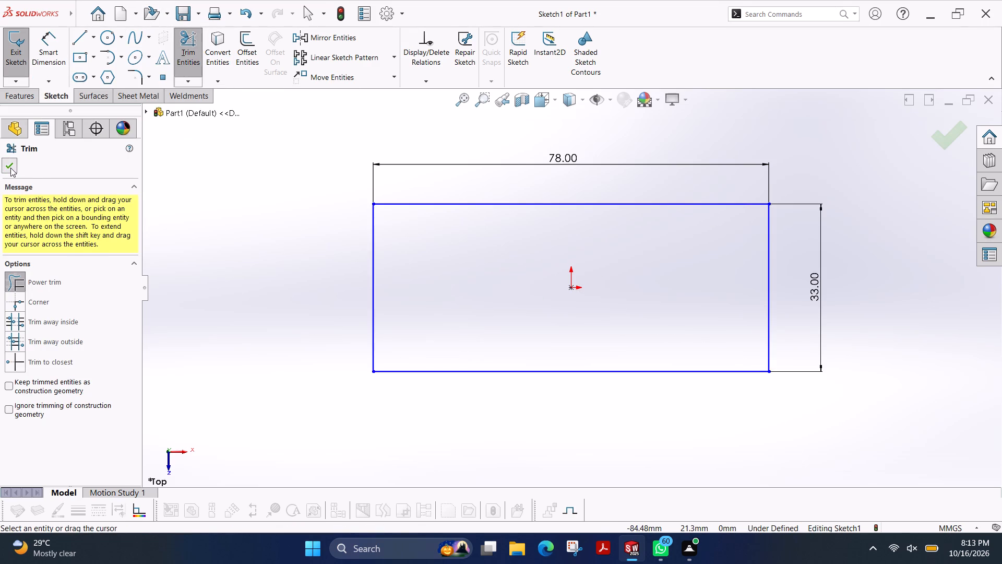
Draw a horizontal construction line across the rectangle between its vertical sides, about 9 mm below the origin.
click(81, 38)
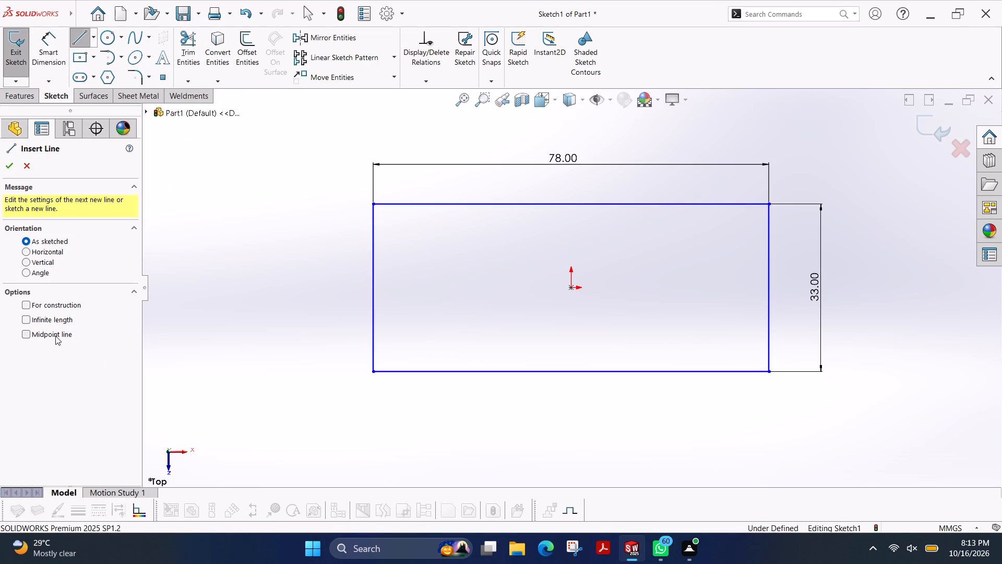
click(53, 303)
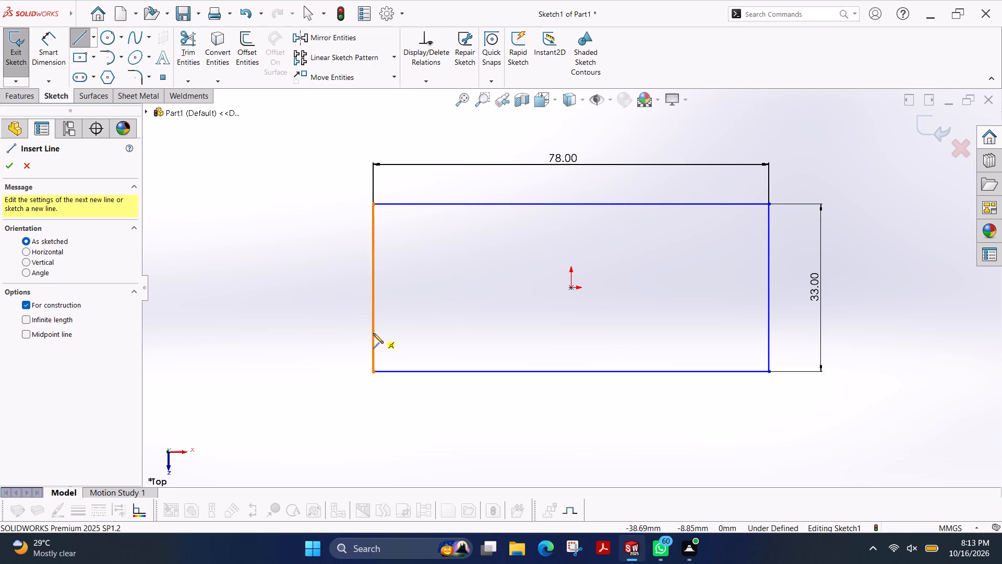
click(372, 333)
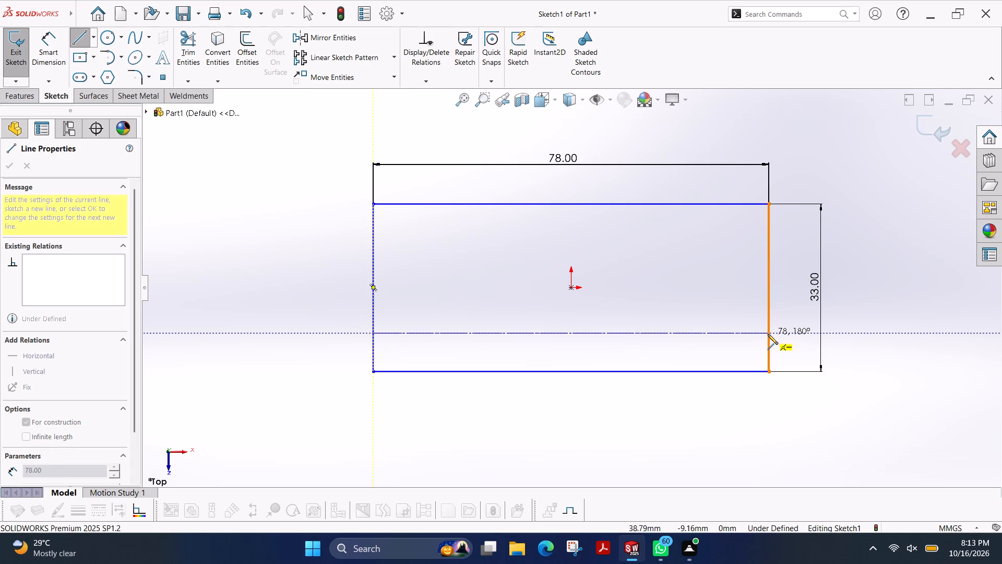
click(768, 334)
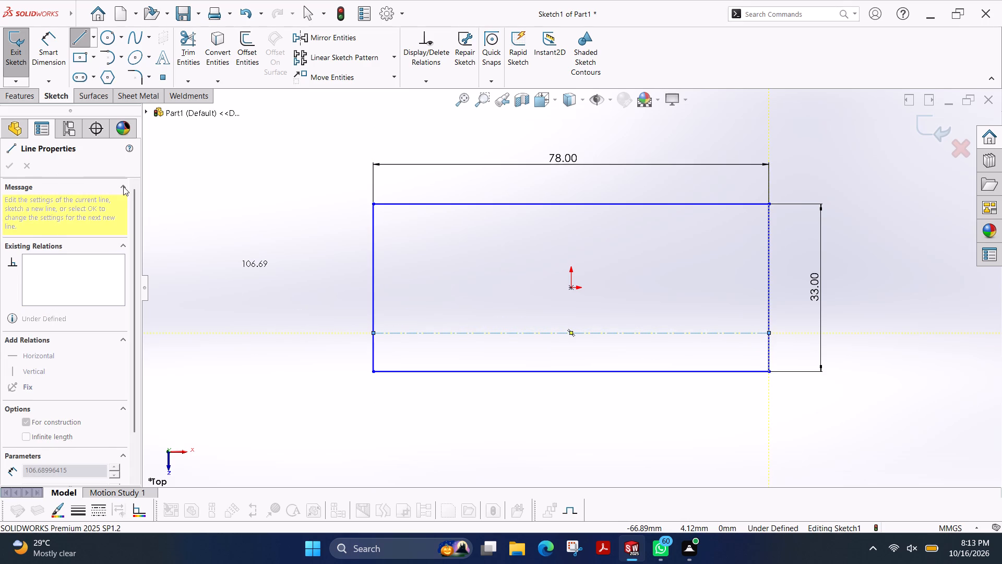
key(Escape)
Sketch two circles centred on the construction line, about 7.6 mm diameter near the left side and about 6.9 mm near the right.
click(105, 41)
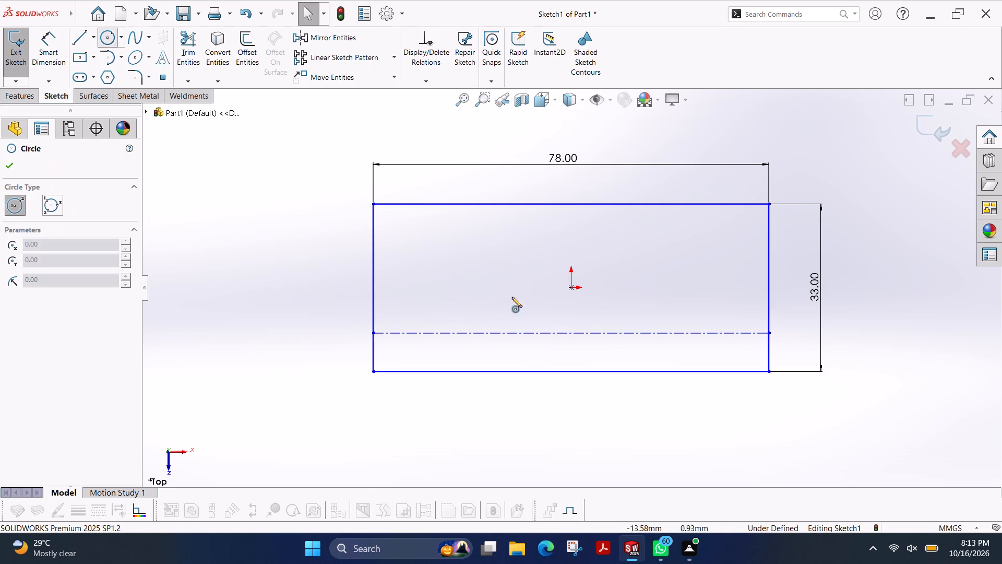
click(431, 331)
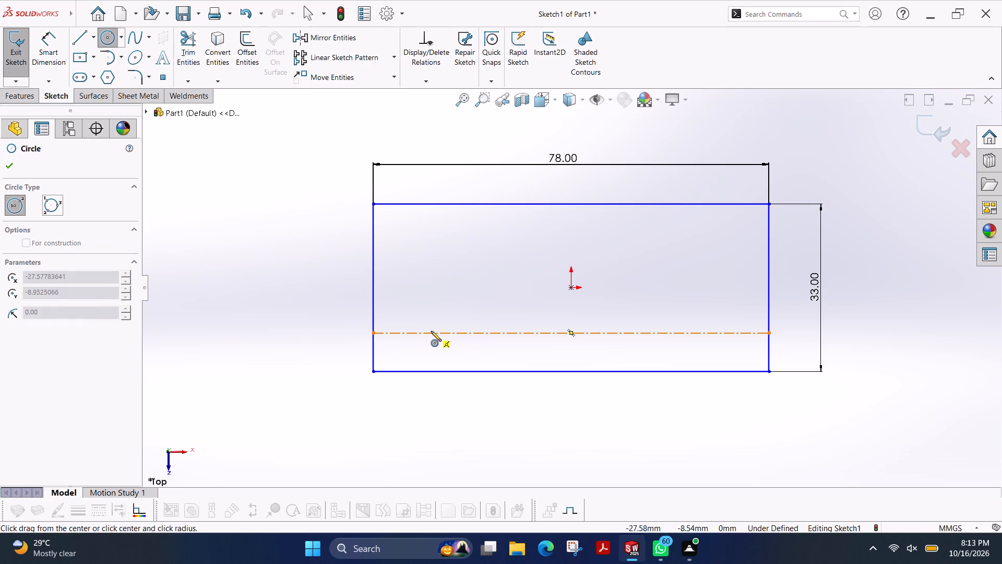
click(446, 321)
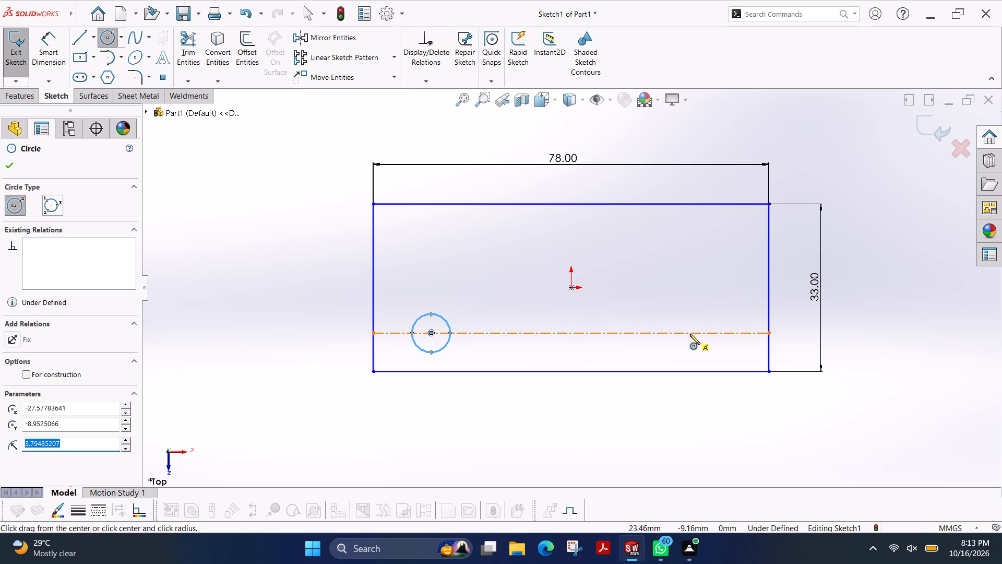
click(690, 334)
click(698, 318)
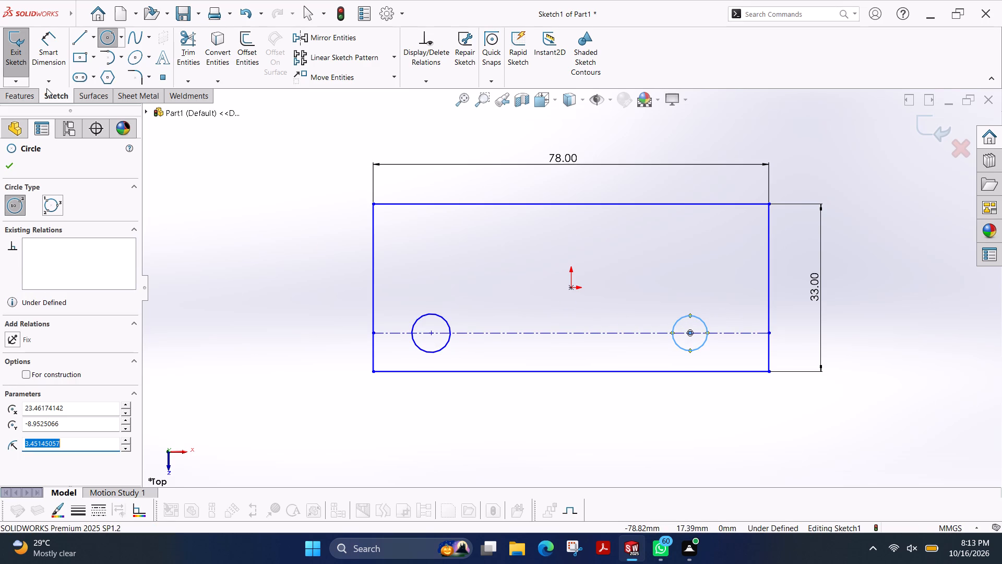
Dimension both circles to a diameter of 10 mm.
click(54, 45)
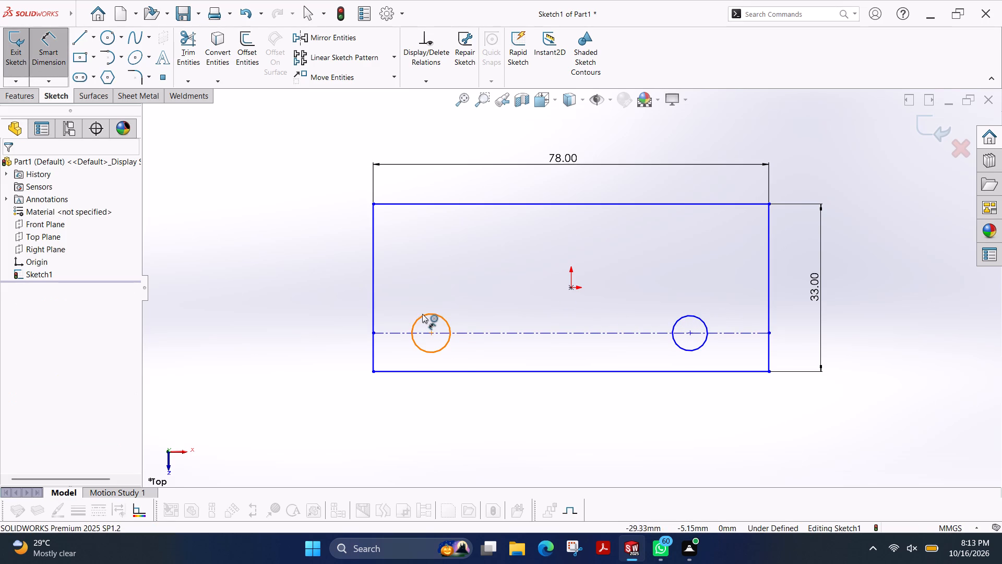
click(422, 314)
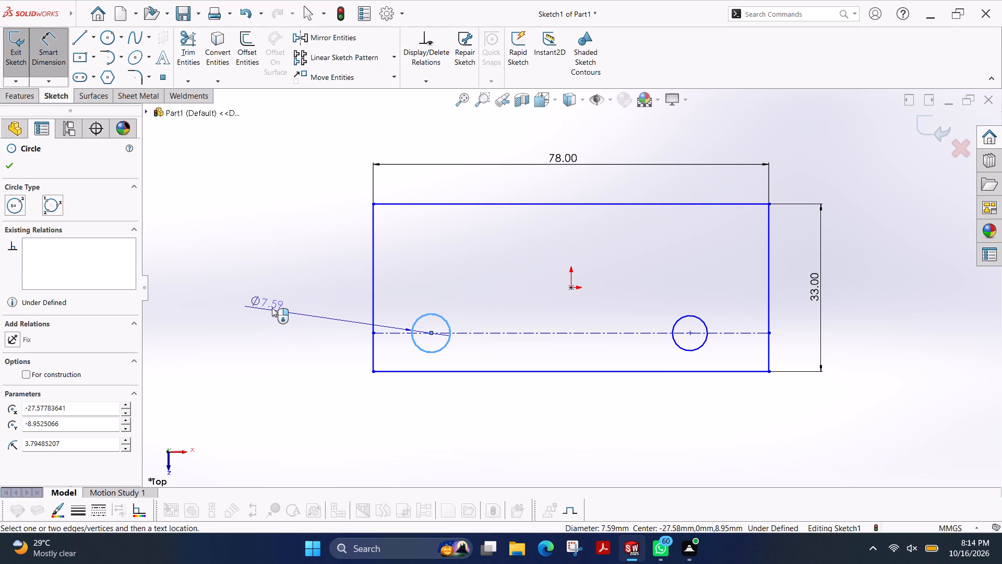
click(276, 305)
text(10)
key(Return)
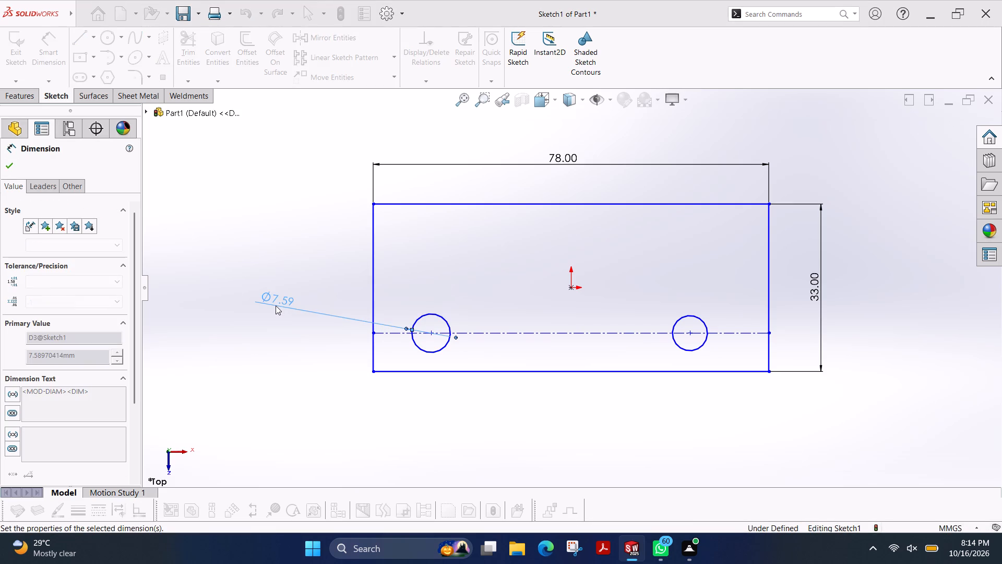
click(702, 319)
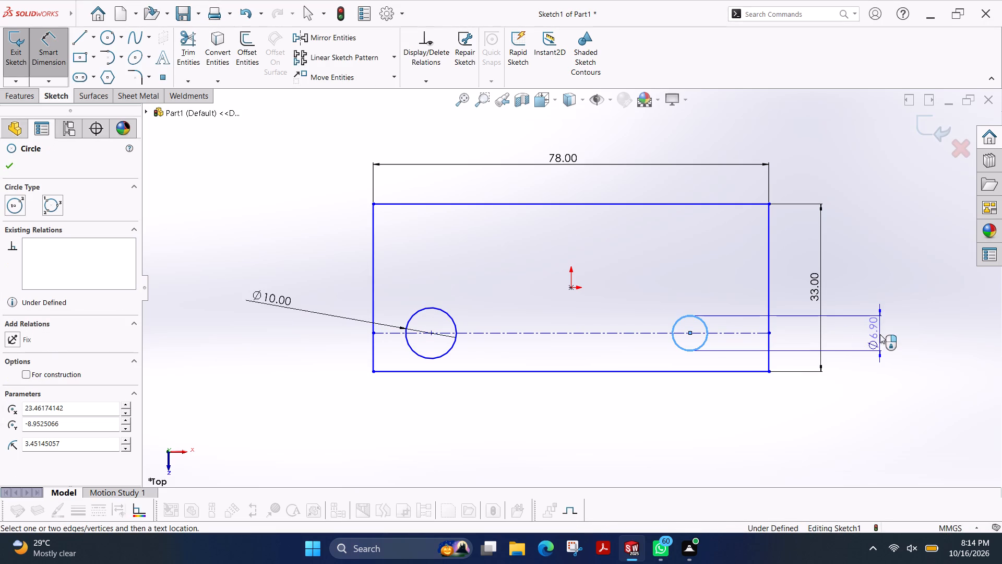
click(886, 393)
text(10)
key(Return)
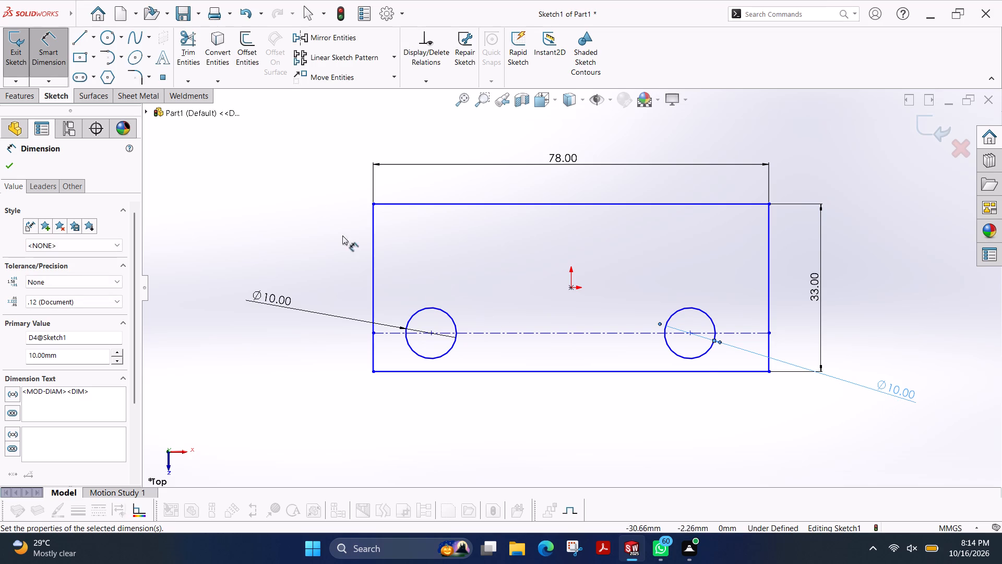
Dimension the left circle's centre 12 mm from the rectangle's bottom edge and 20 mm from its left edge.
click(429, 332)
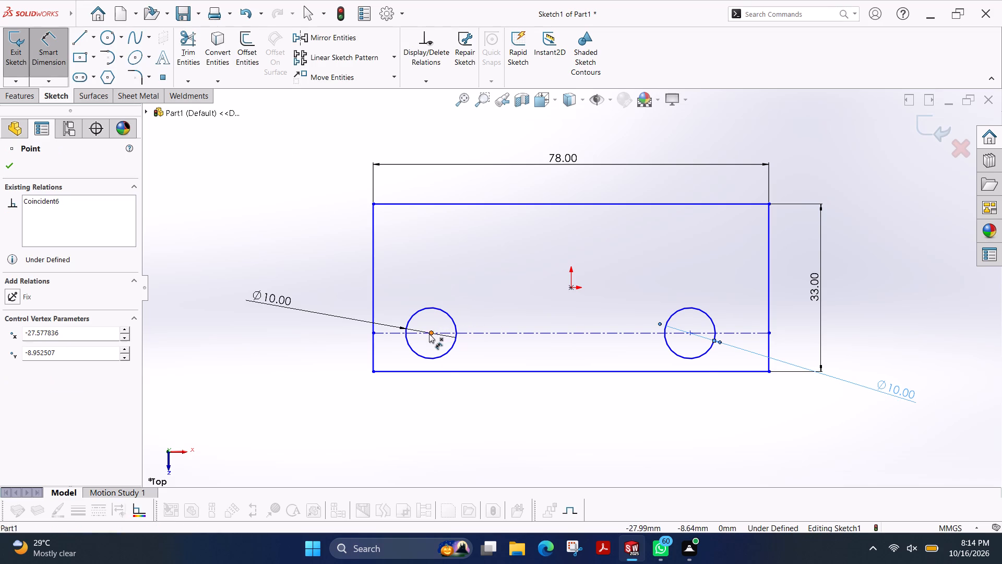
click(440, 372)
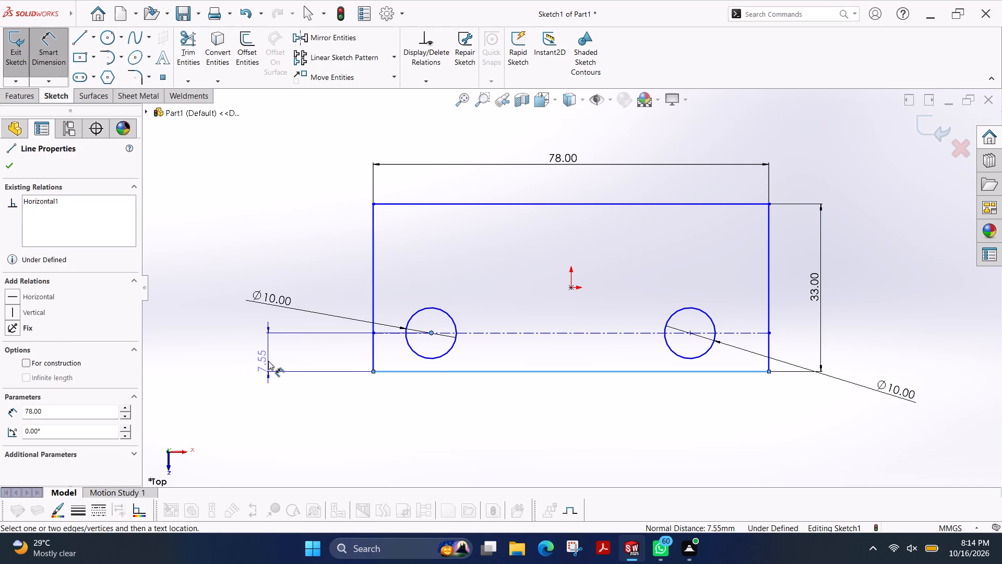
click(263, 359)
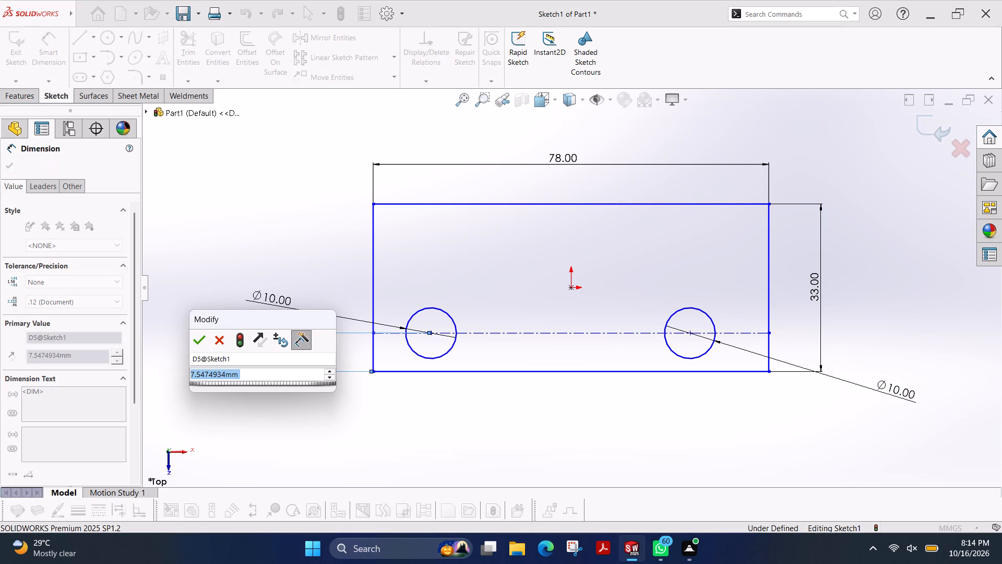
text(12)
key(Return)
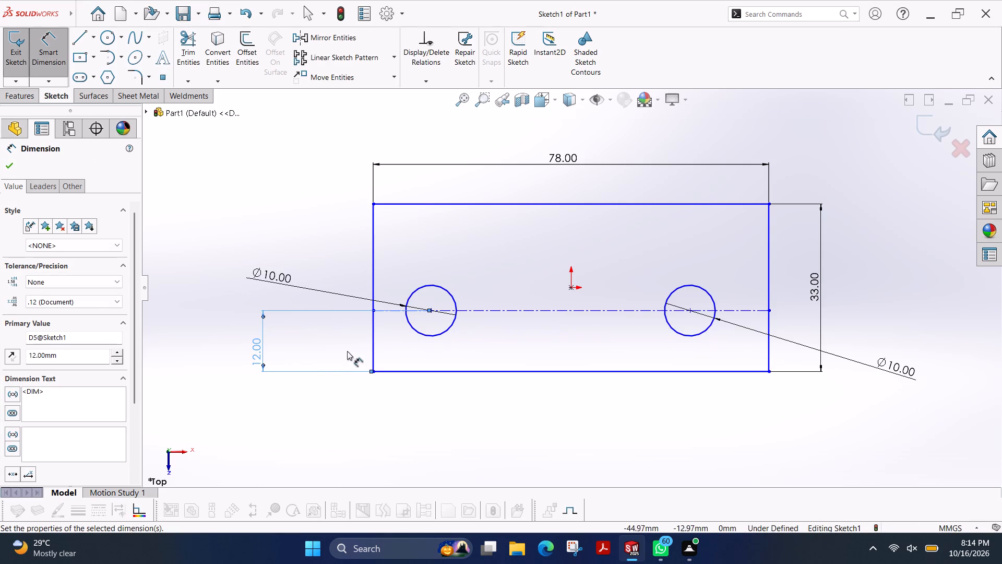
click(433, 312)
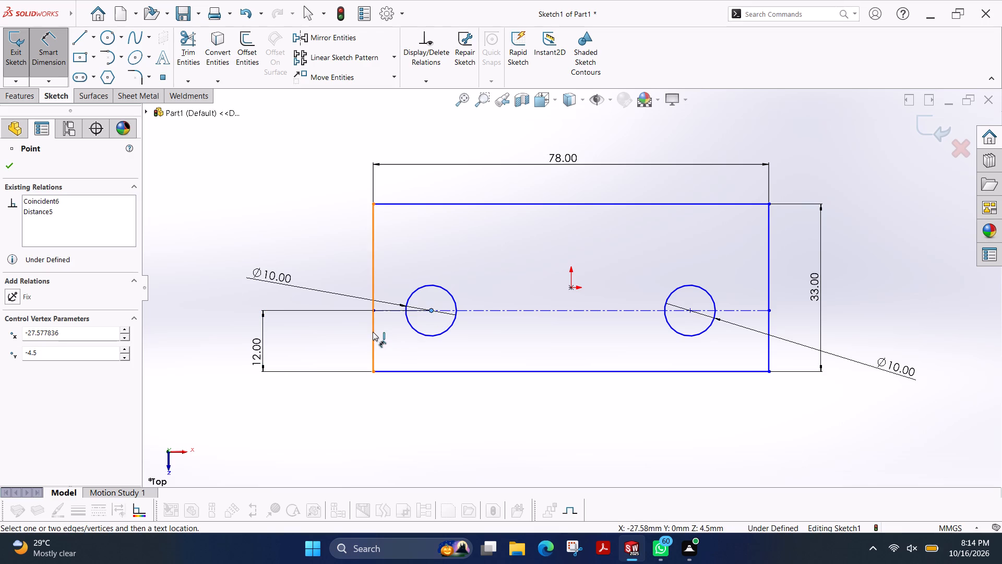
click(372, 332)
click(400, 442)
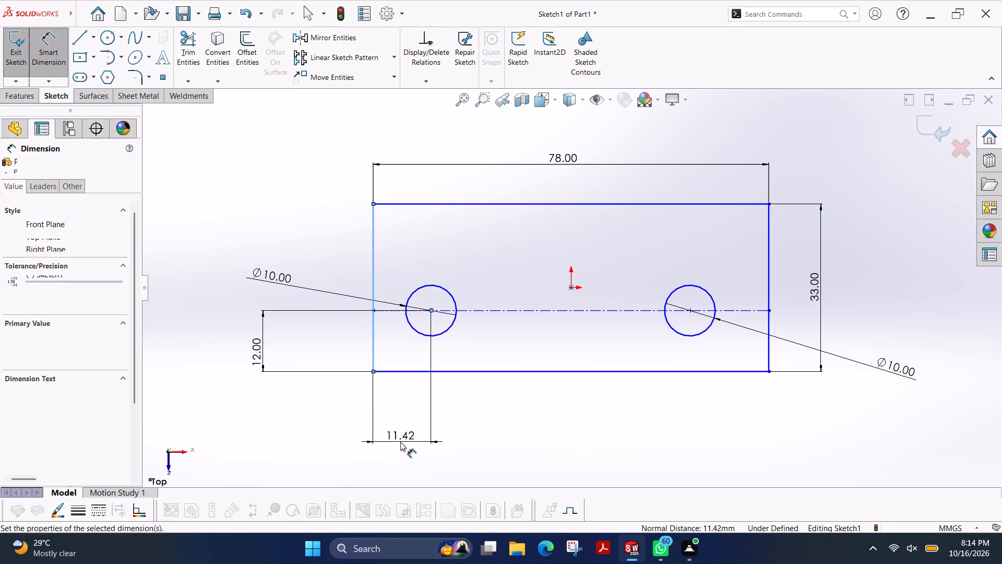
text(20)
key(Return)
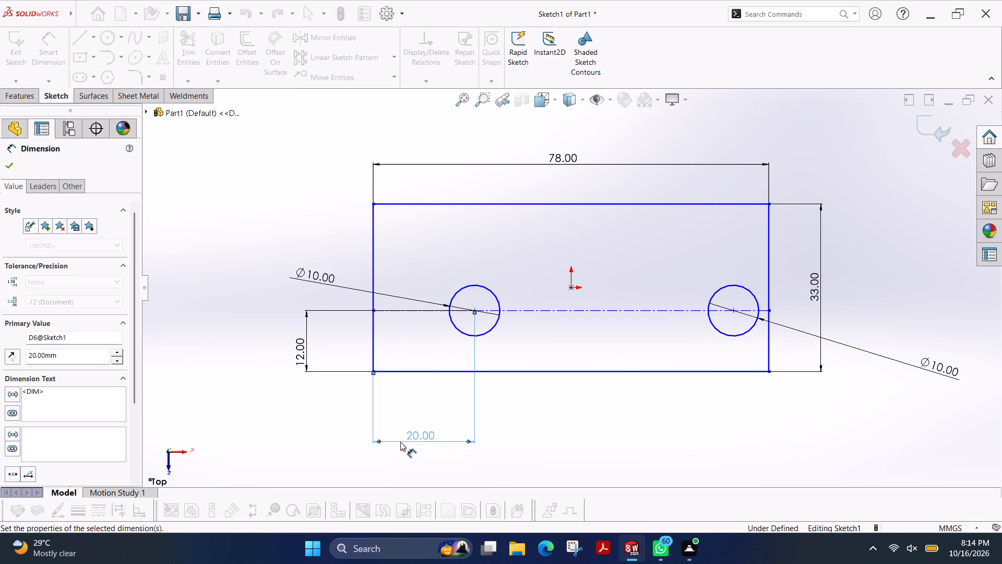
Dimension the right circle's centre 20 mm from the rectangle's right edge.
click(732, 311)
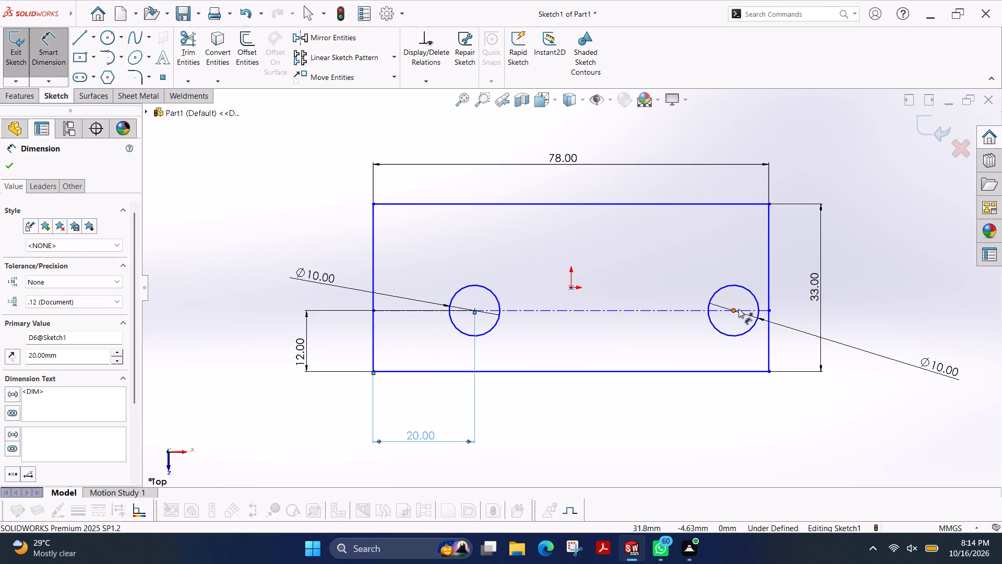
click(768, 288)
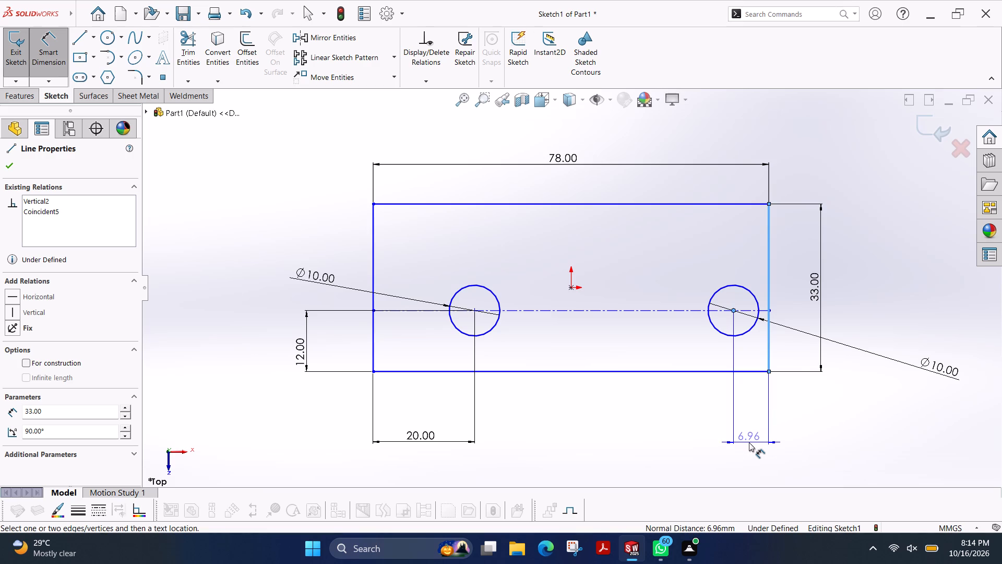
click(749, 442)
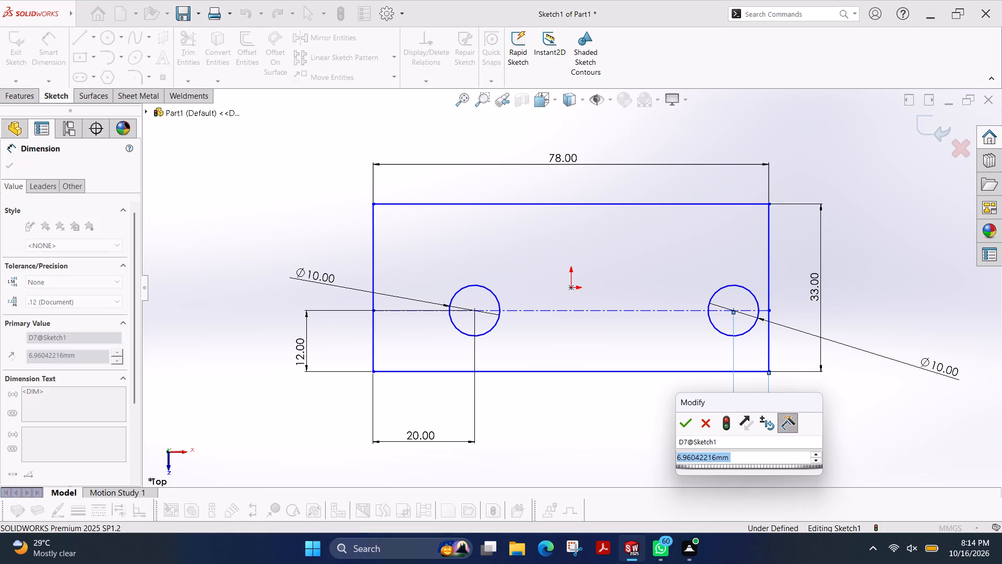
text(20)
key(Return)
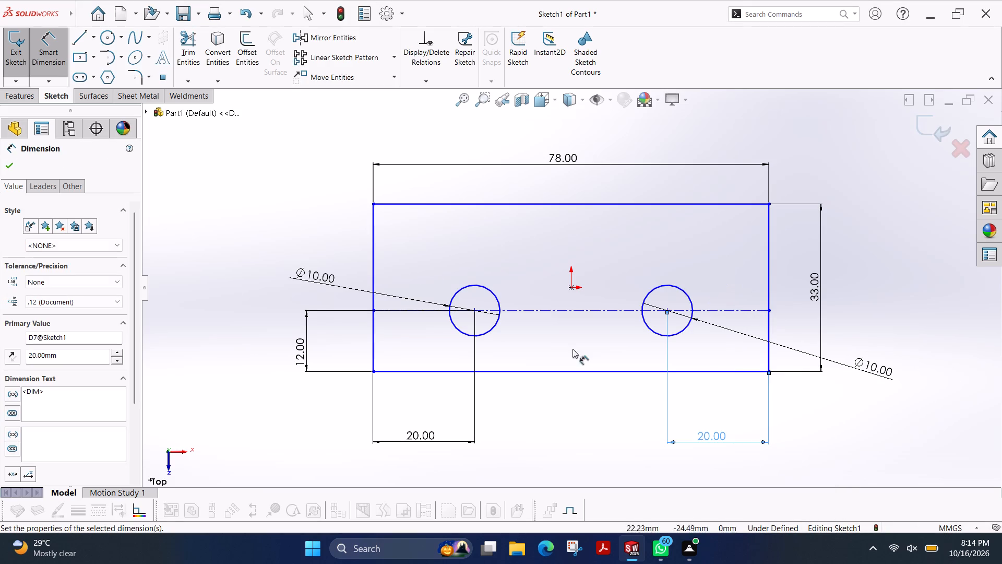
Power-trim away every segment of the horizontal construction line, both outside and inside the two circles.
click(190, 39)
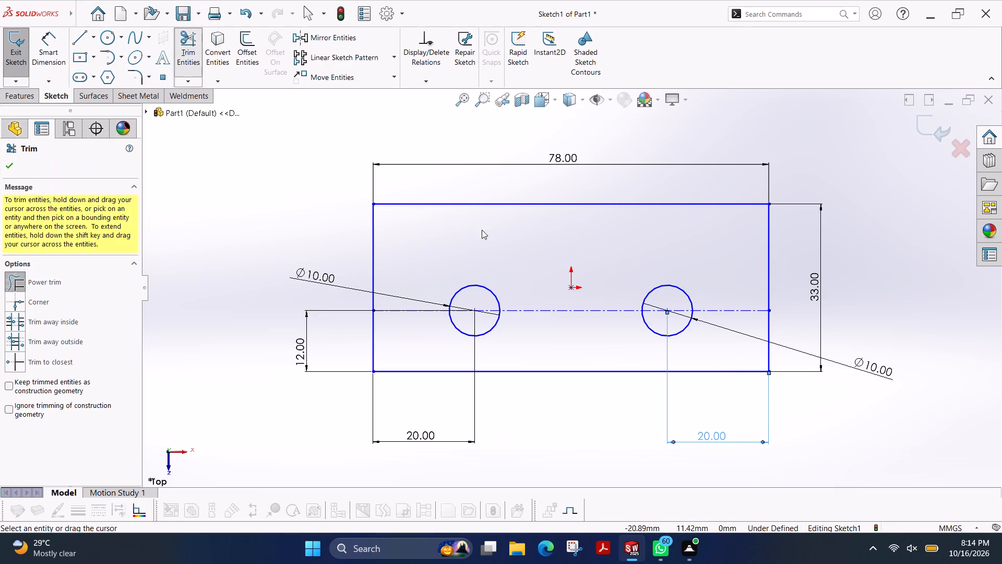
drag(544, 294, 550, 333)
drag(428, 284, 412, 346)
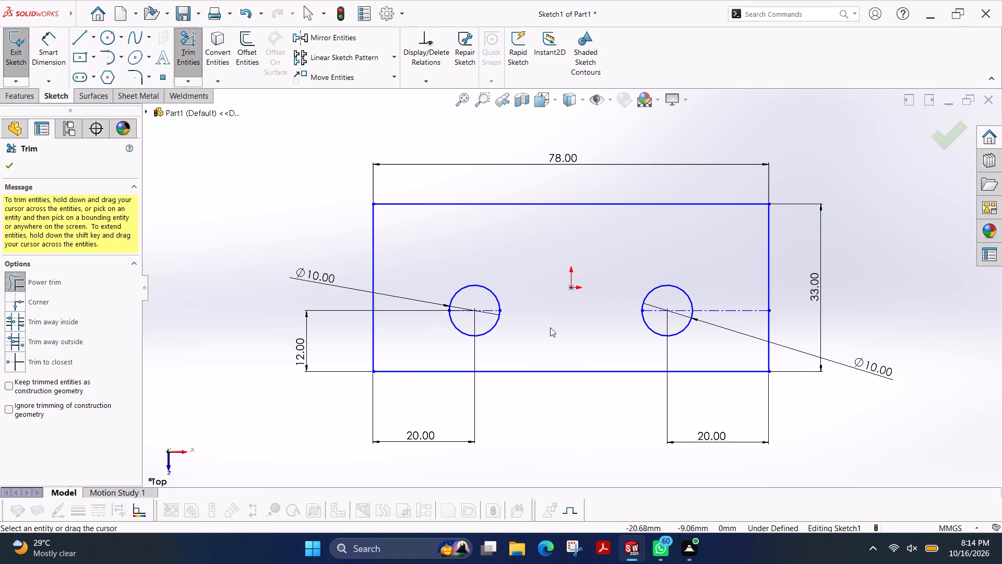
drag(729, 295, 729, 325)
drag(669, 301, 674, 316)
drag(480, 304, 481, 317)
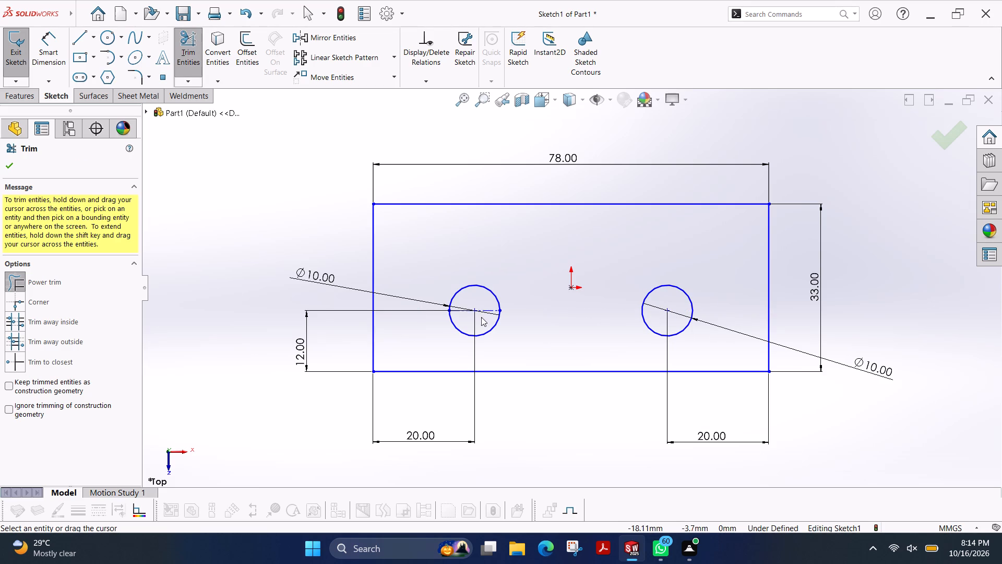
drag(481, 317, 481, 322)
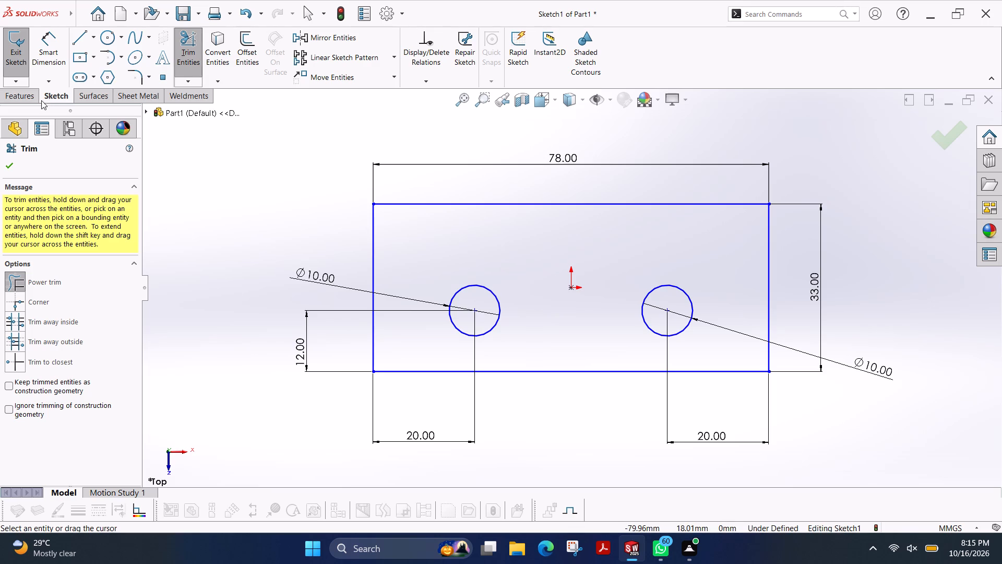
Extrude the rectangle with its two circular holes into a solid plate with a blind depth of 8 mm.
click(26, 97)
click(19, 39)
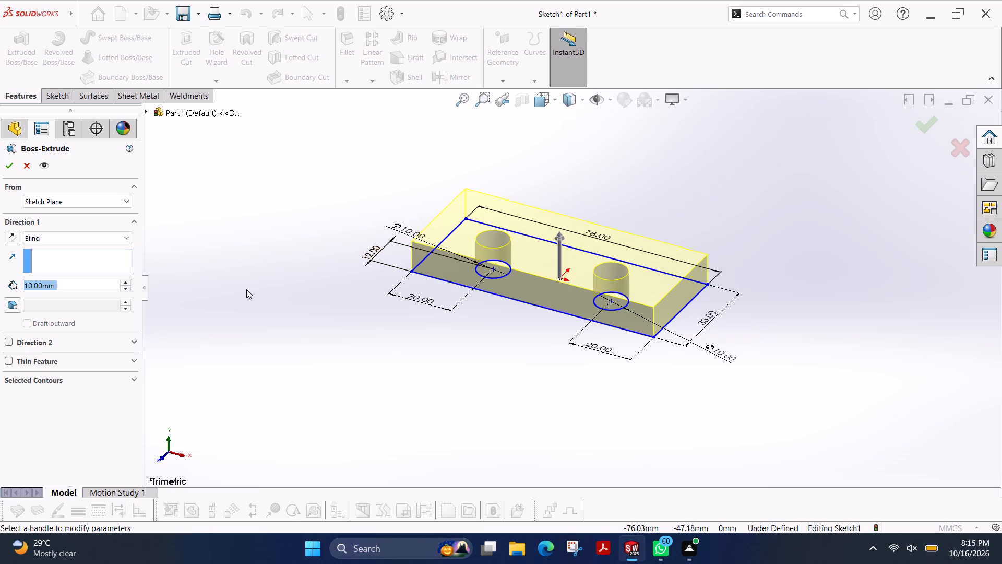
key(8)
key(Return)
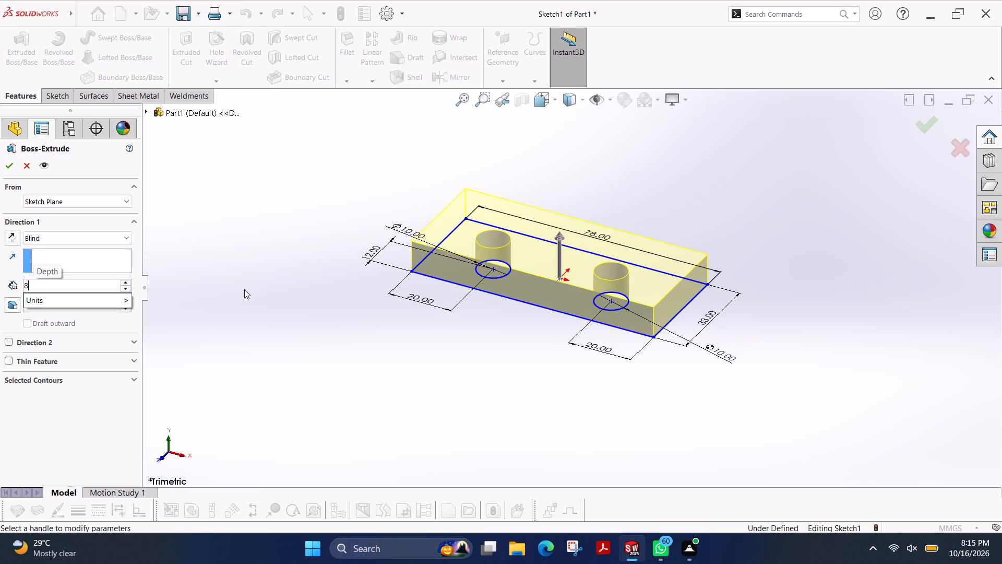
click(6, 169)
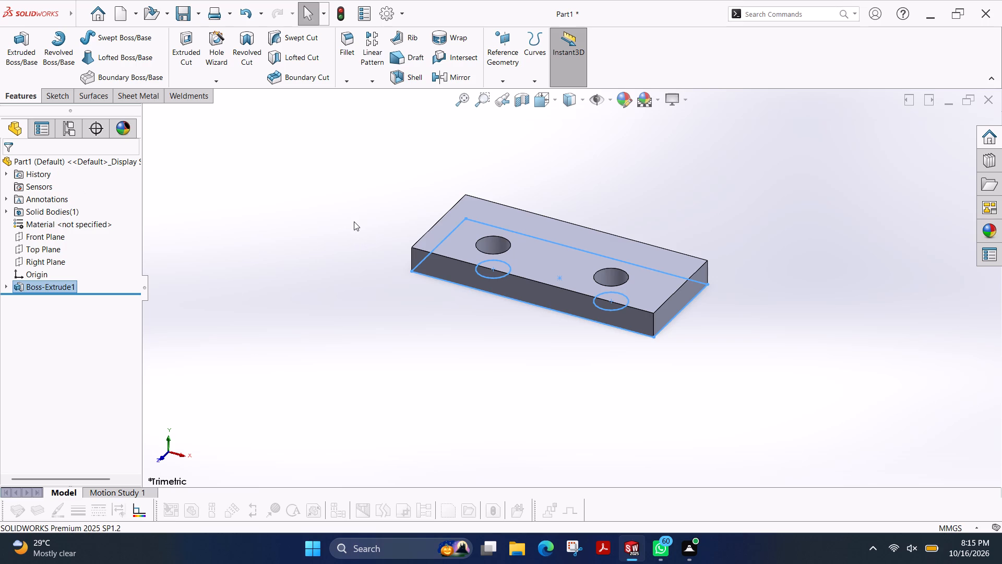
key(Escape)
Open a new sketch on the plate's top face.
click(468, 212)
click(52, 100)
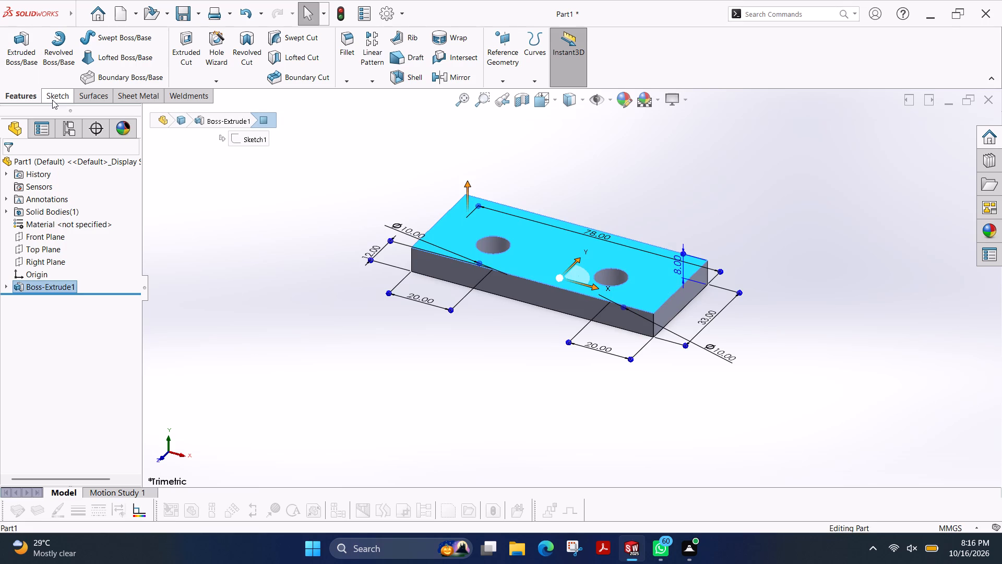
click(12, 39)
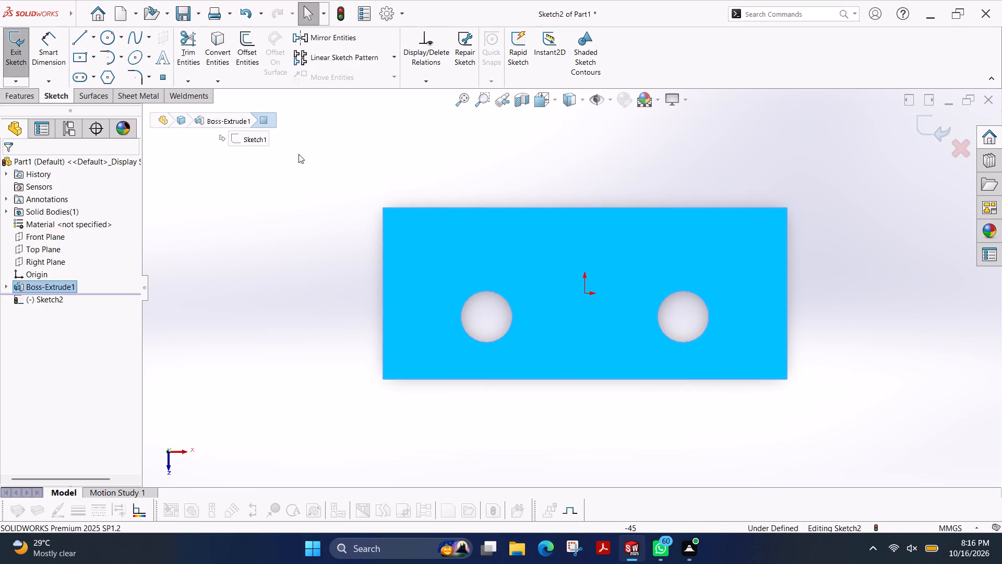
key(Escape)
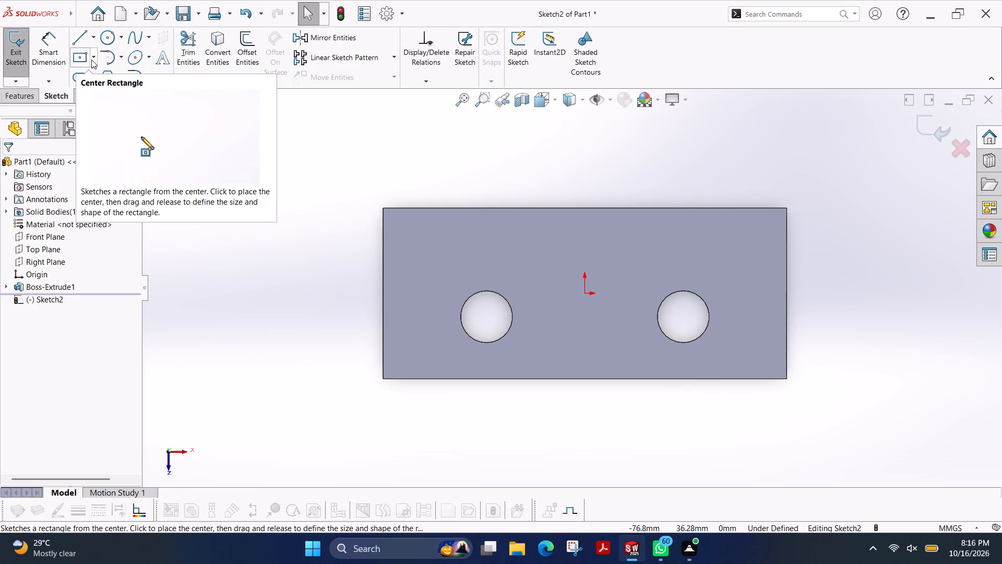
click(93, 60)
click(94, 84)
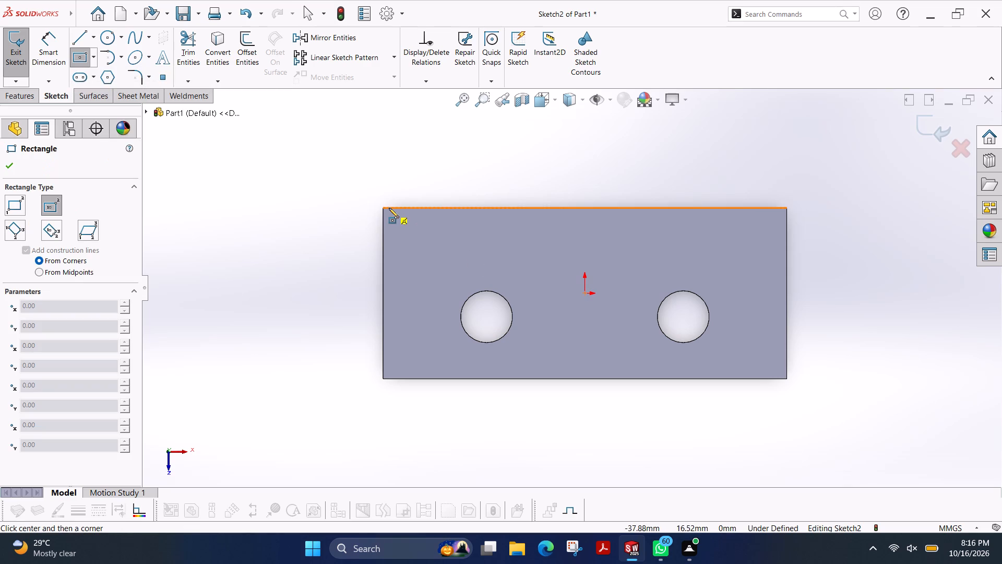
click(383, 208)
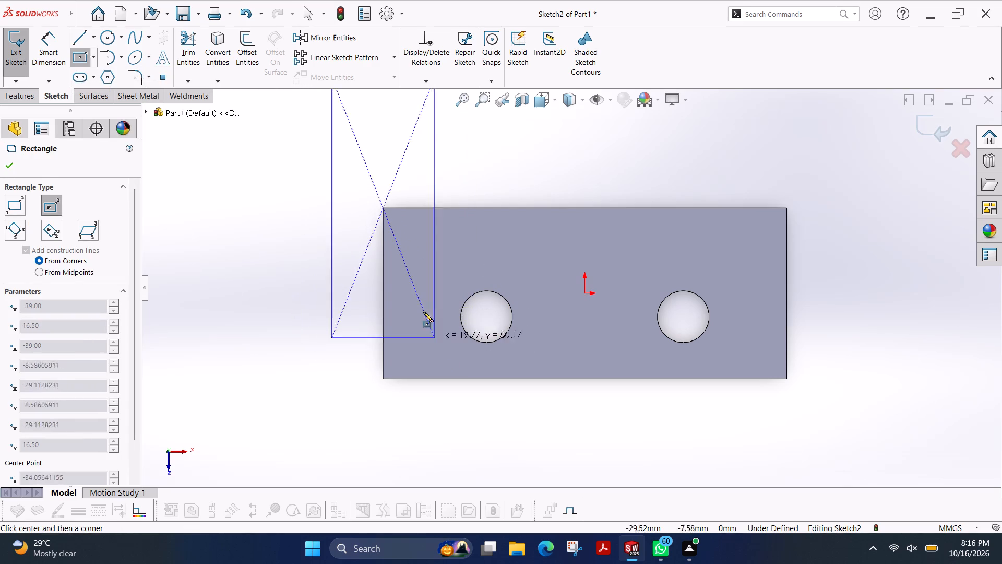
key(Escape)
Sketch a corner rectangle about 10 mm wide along the plate's left edge, spanning its full 33 mm depth.
click(91, 53)
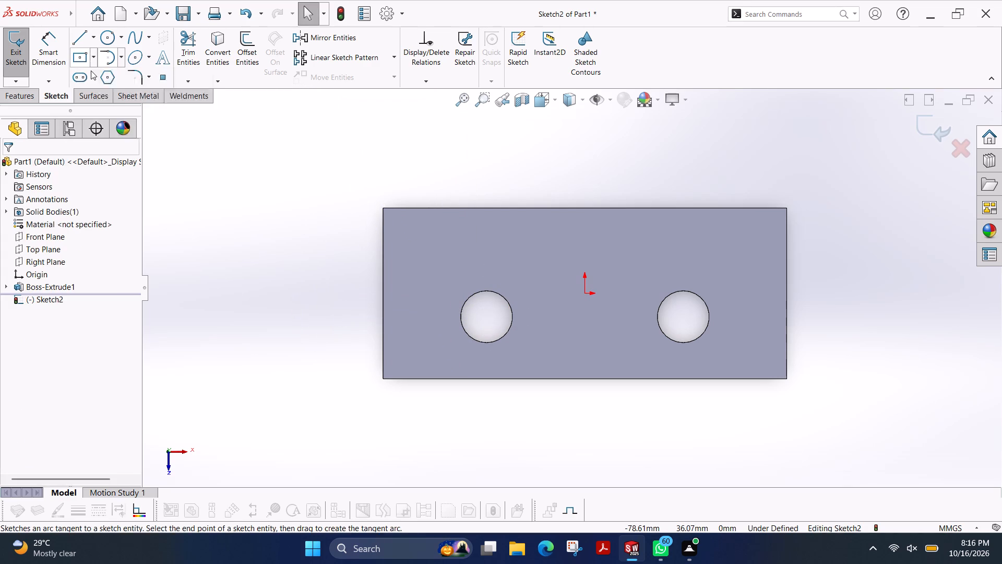
click(90, 77)
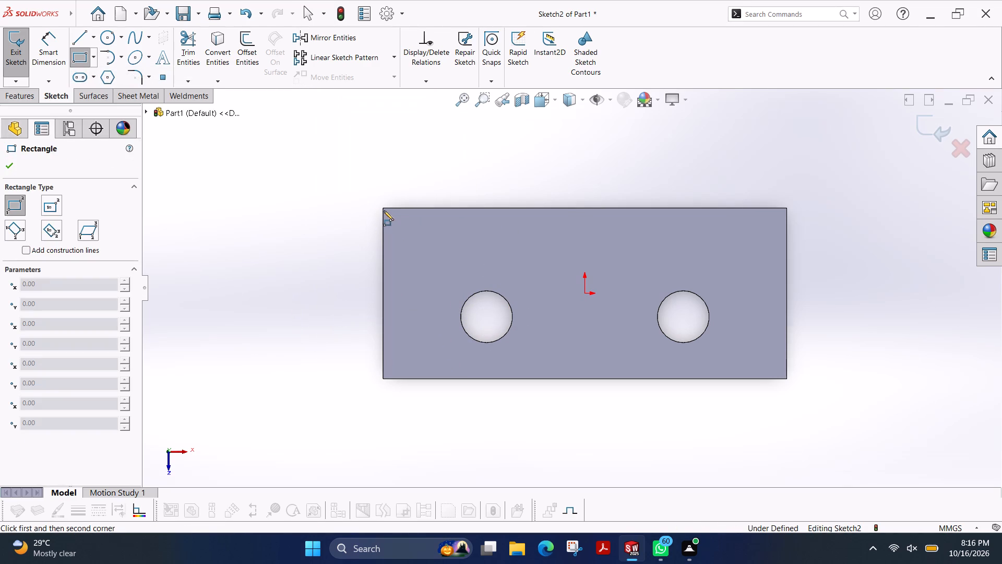
click(383, 208)
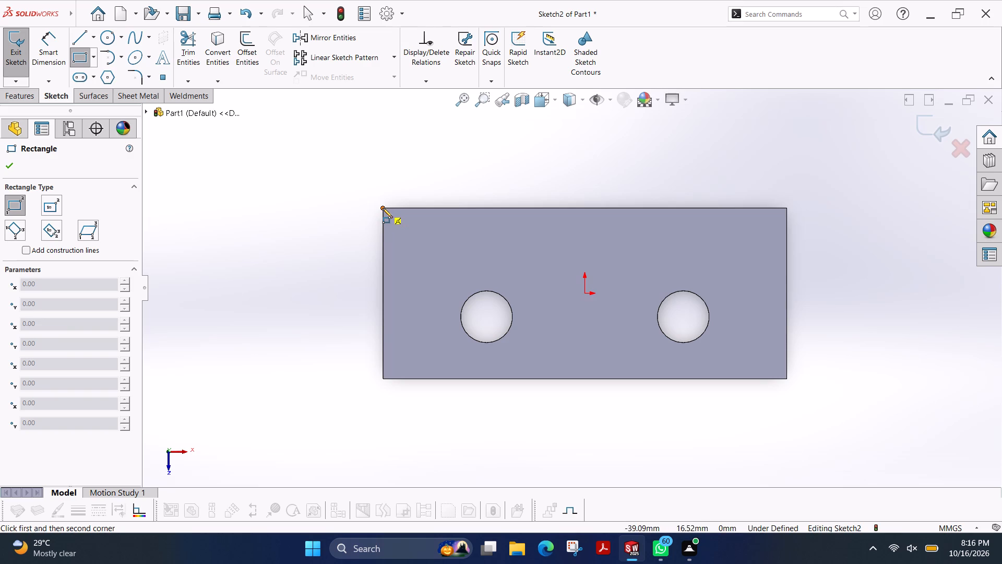
click(435, 380)
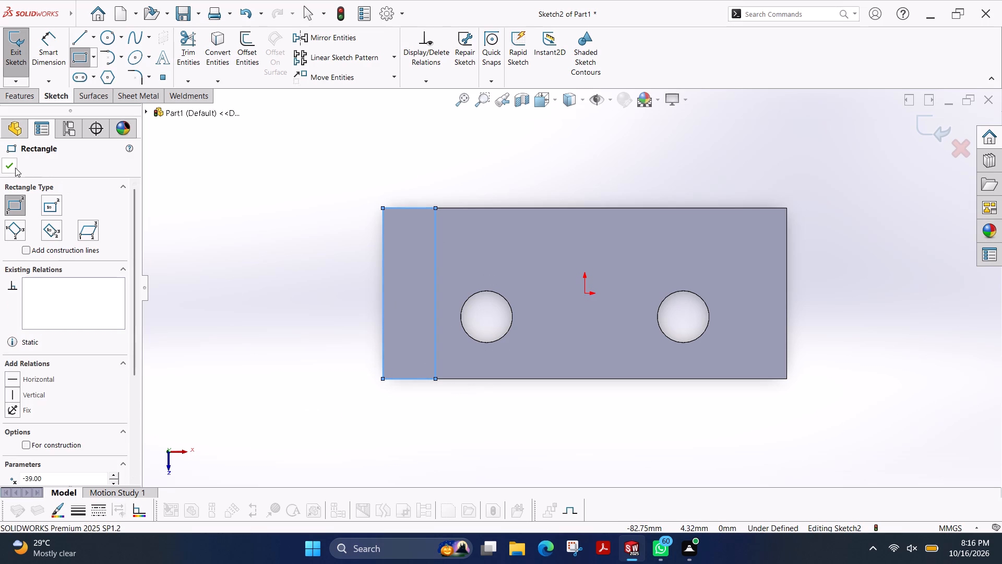
click(15, 168)
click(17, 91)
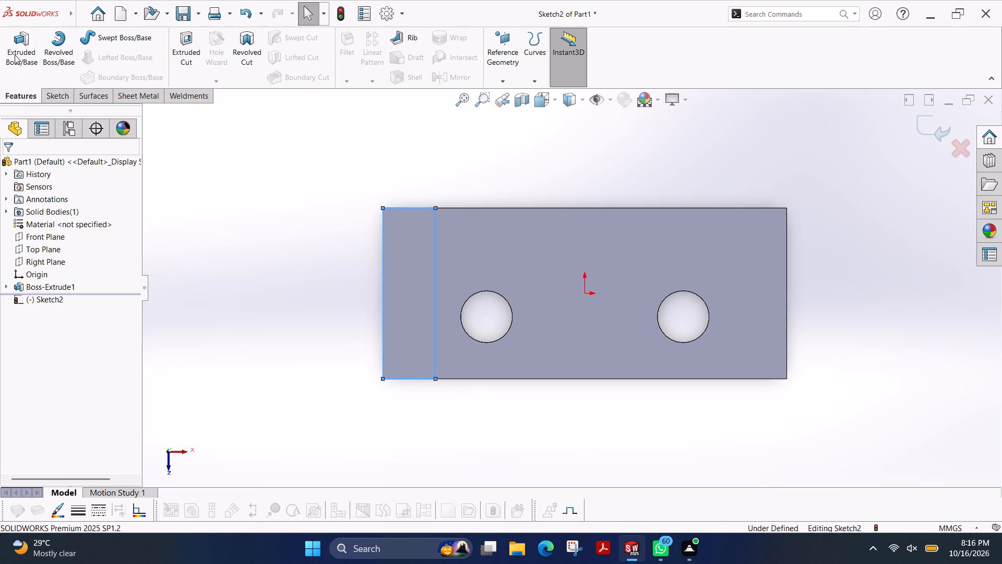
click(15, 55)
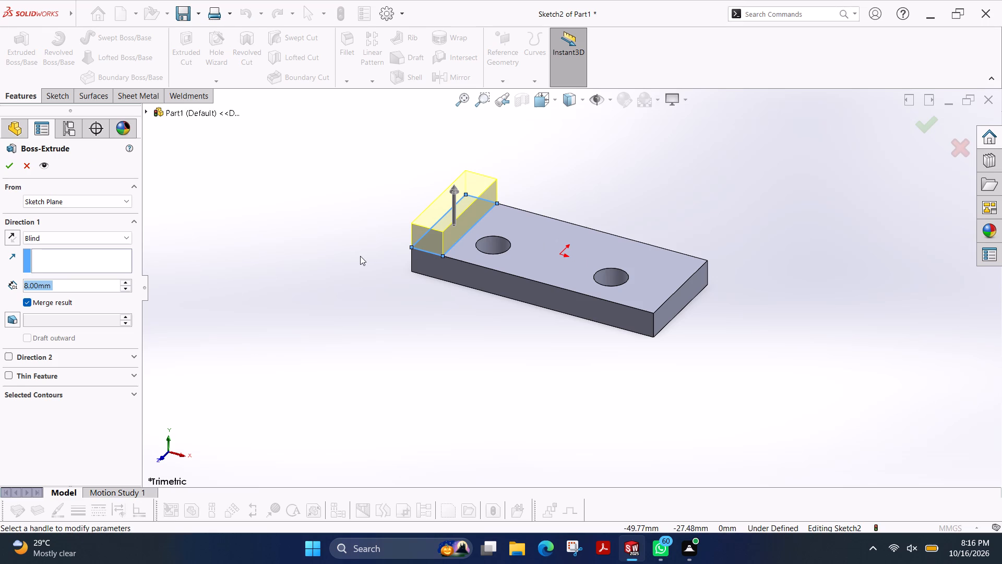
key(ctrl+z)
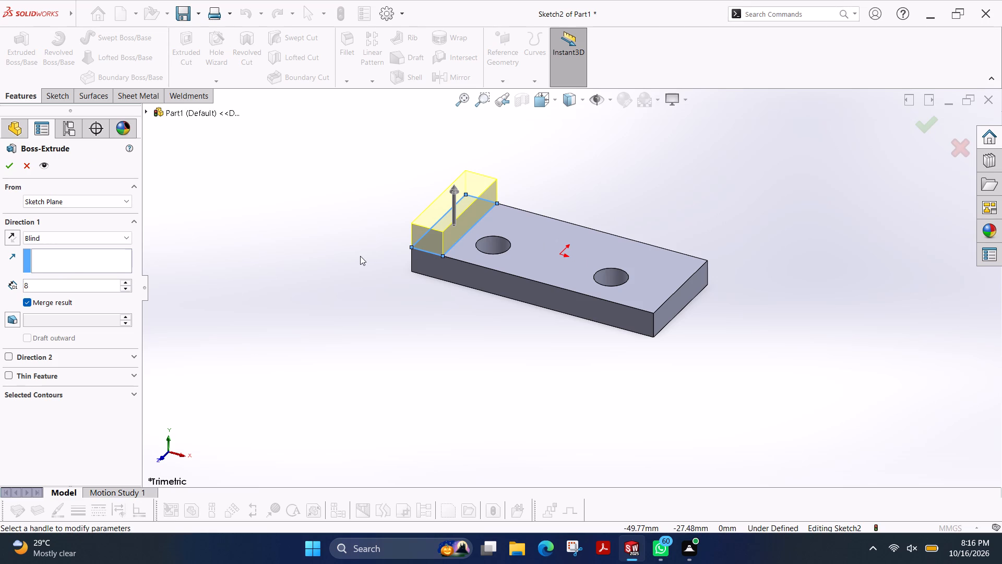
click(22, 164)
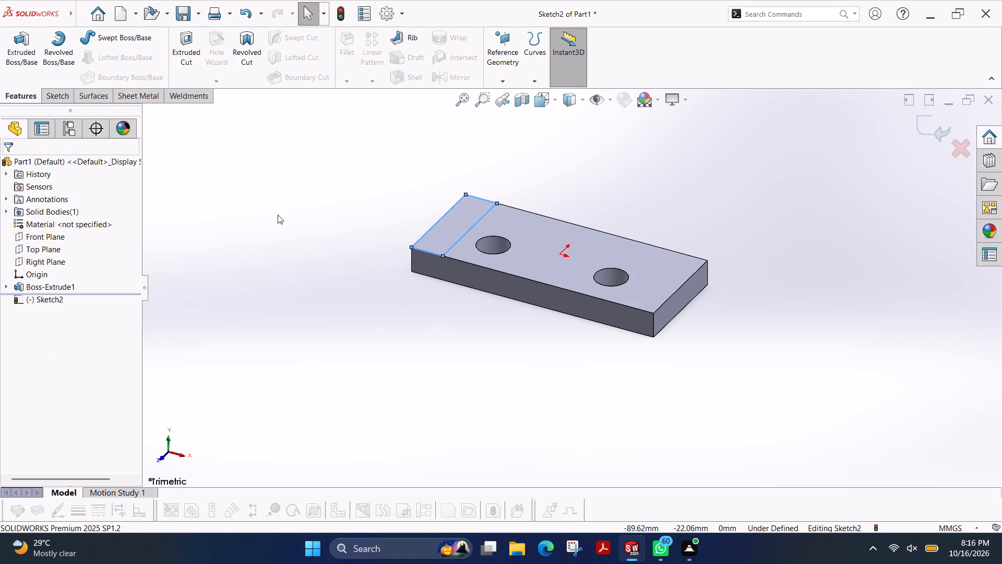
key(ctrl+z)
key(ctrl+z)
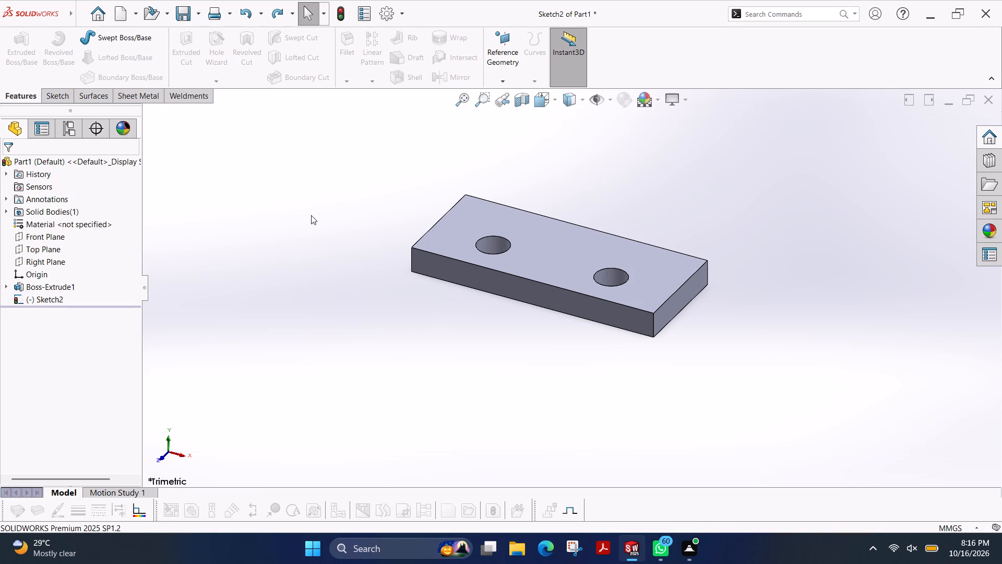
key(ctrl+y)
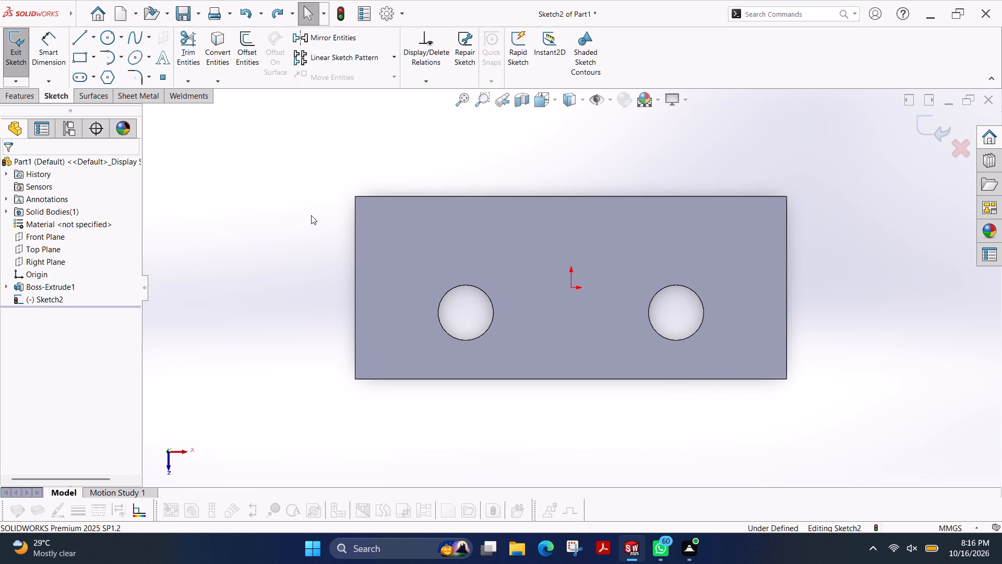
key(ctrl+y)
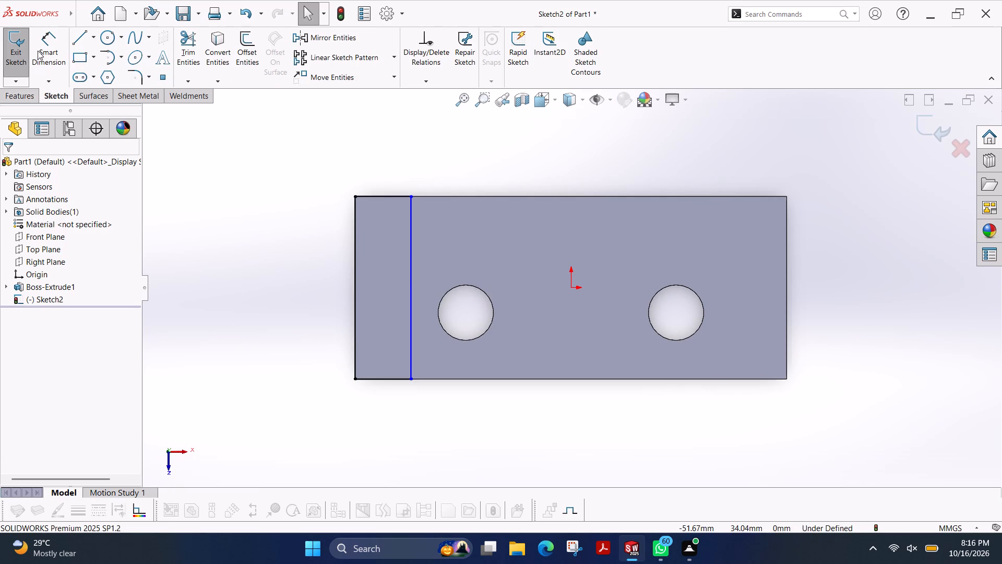
Dimension the width of the narrow rectangle at the plate's left end, along its upper edge.
click(43, 50)
click(392, 198)
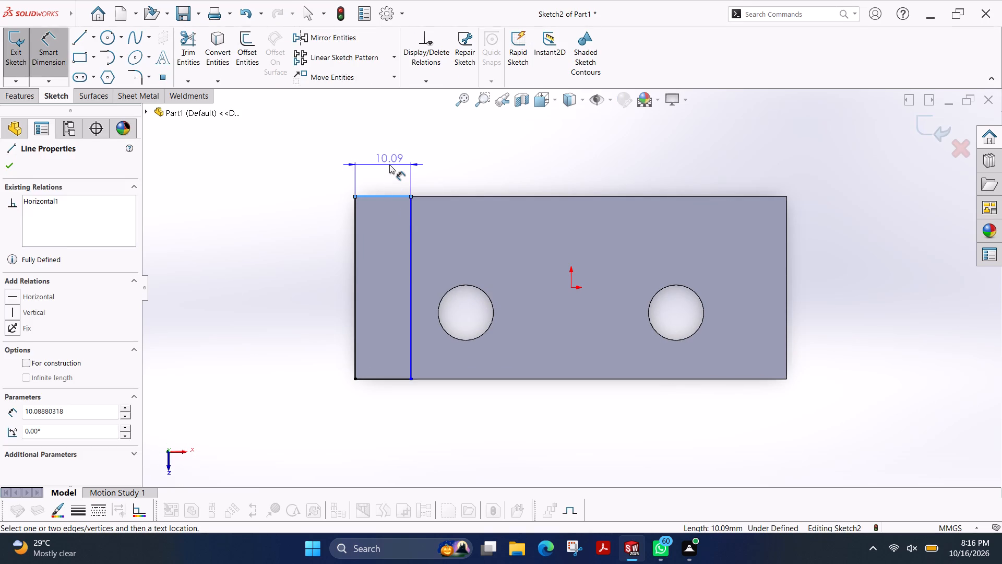
click(389, 164)
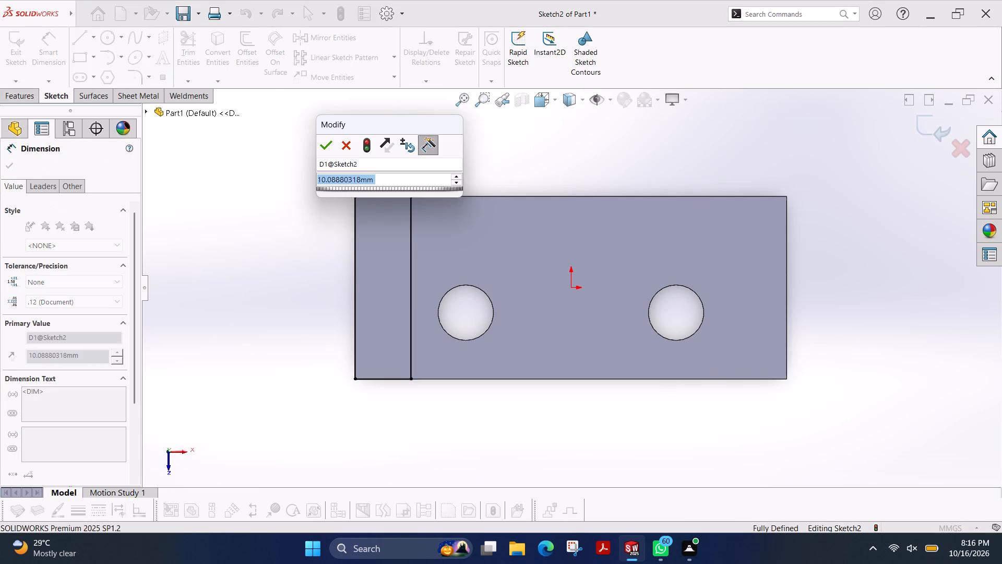
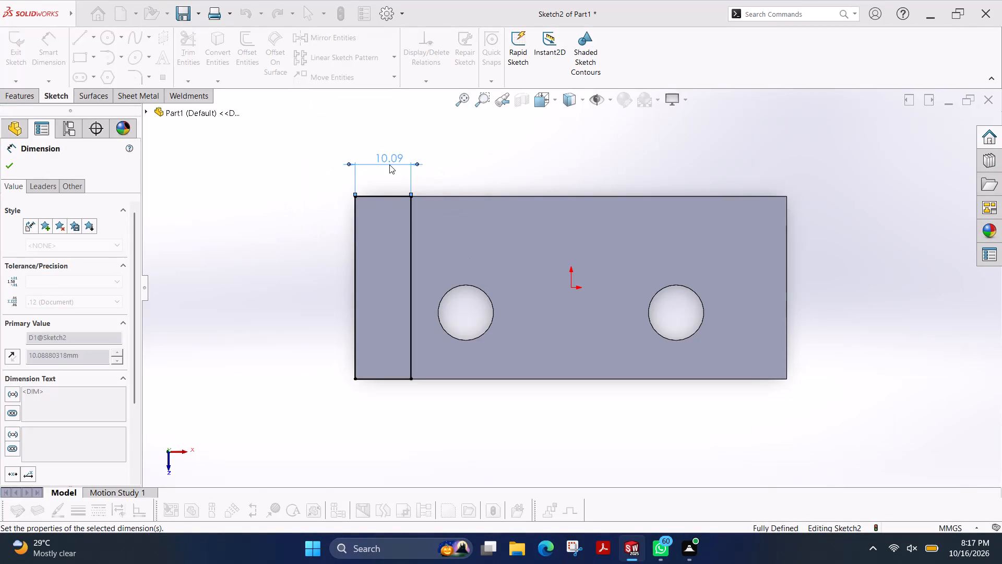
Finish the 7 mm width dimension of the narrow rectangle and close the sketch.
click(11, 170)
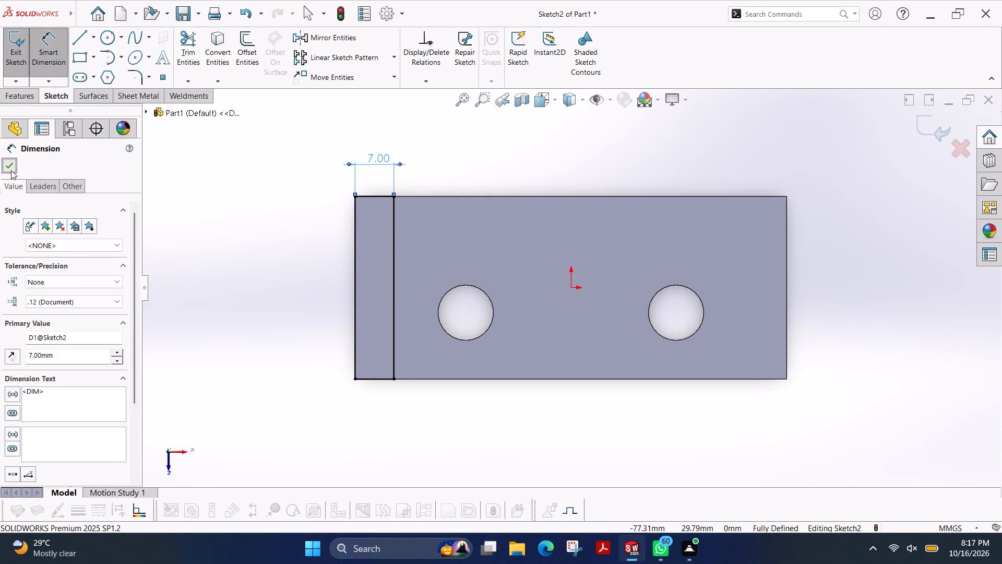
click(22, 50)
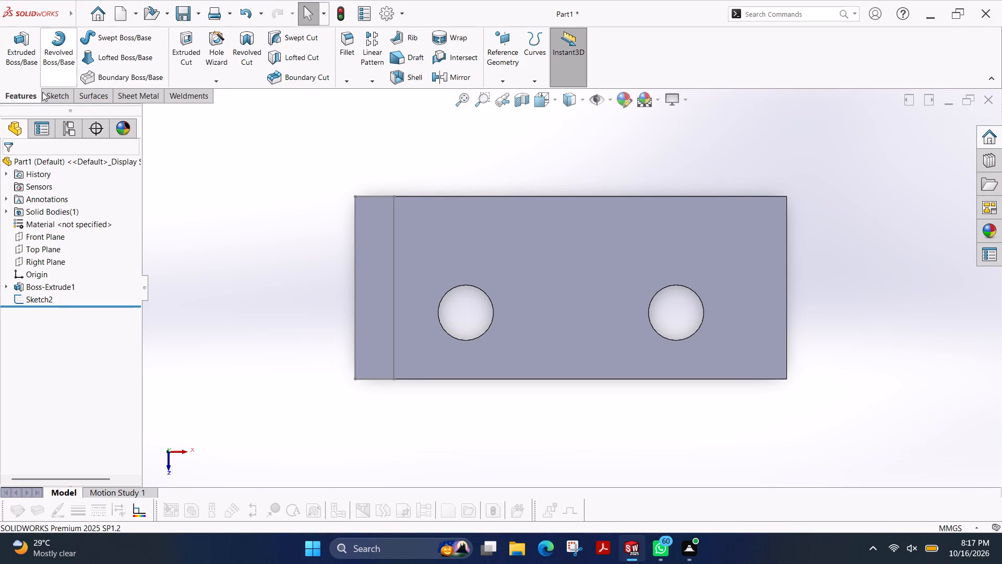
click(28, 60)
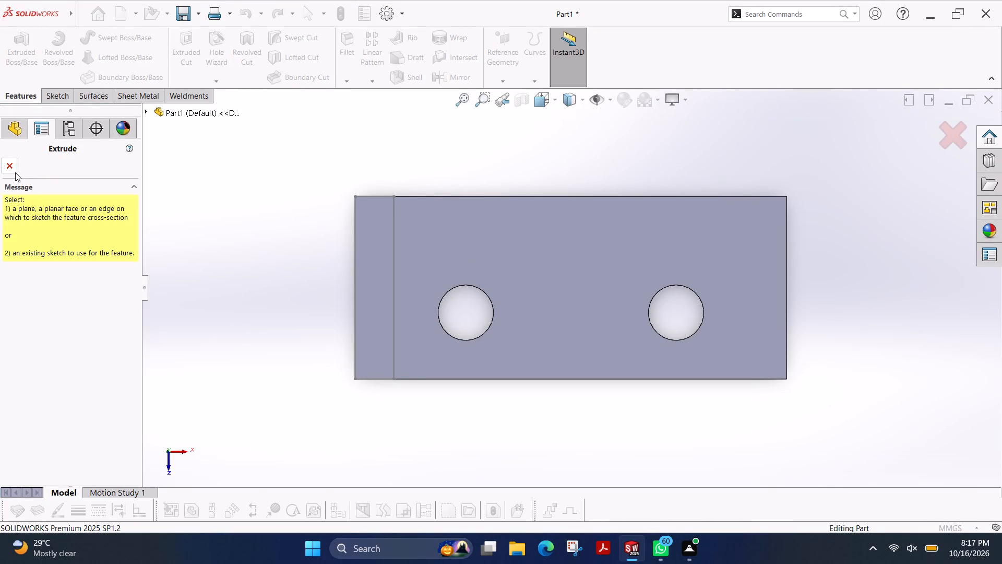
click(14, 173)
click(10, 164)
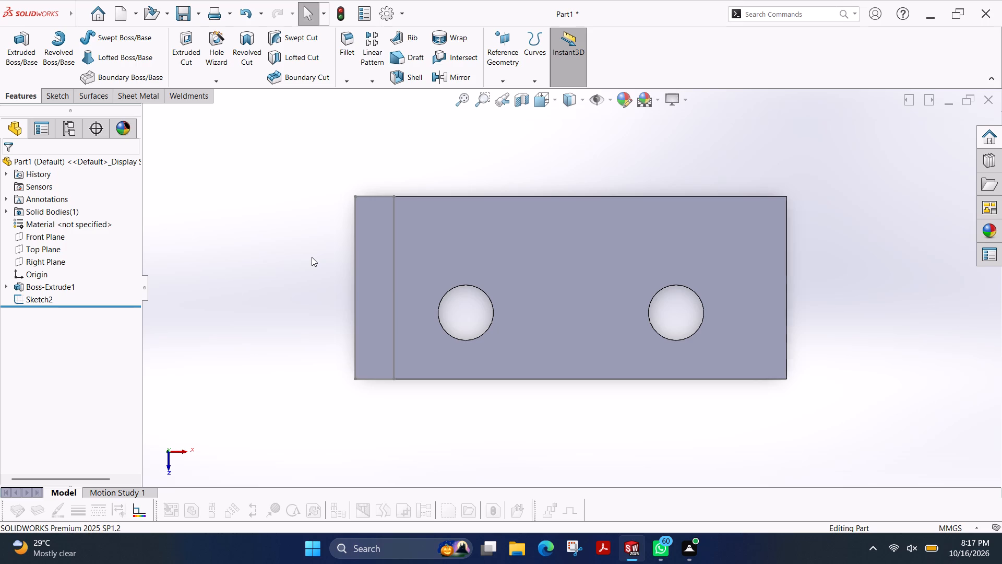
Extrude the 7 mm wide end rectangle from the plate with a blind depth of 38 mm, merged with the plate.
click(21, 60)
click(354, 238)
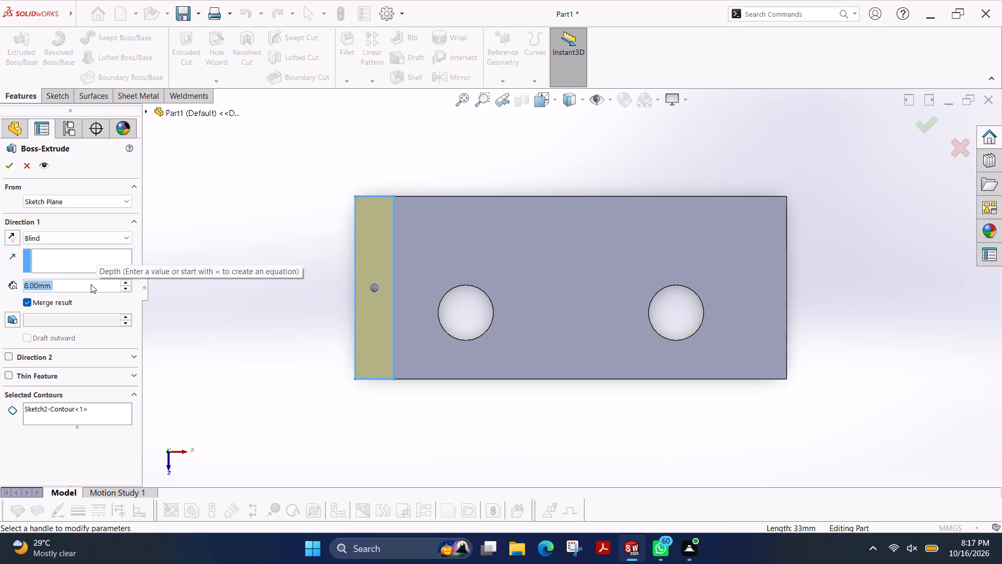
triple_click(127, 283)
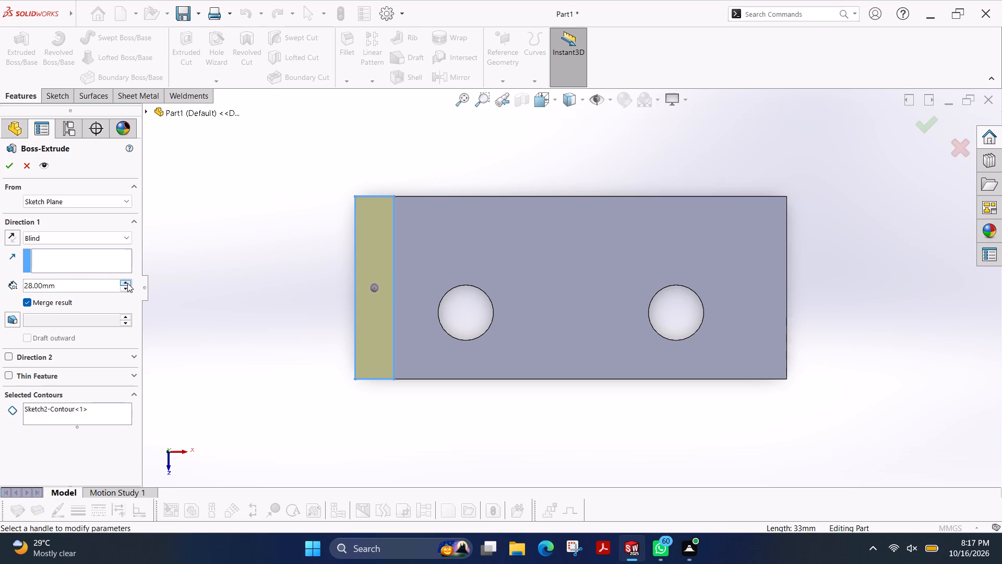
click(8, 162)
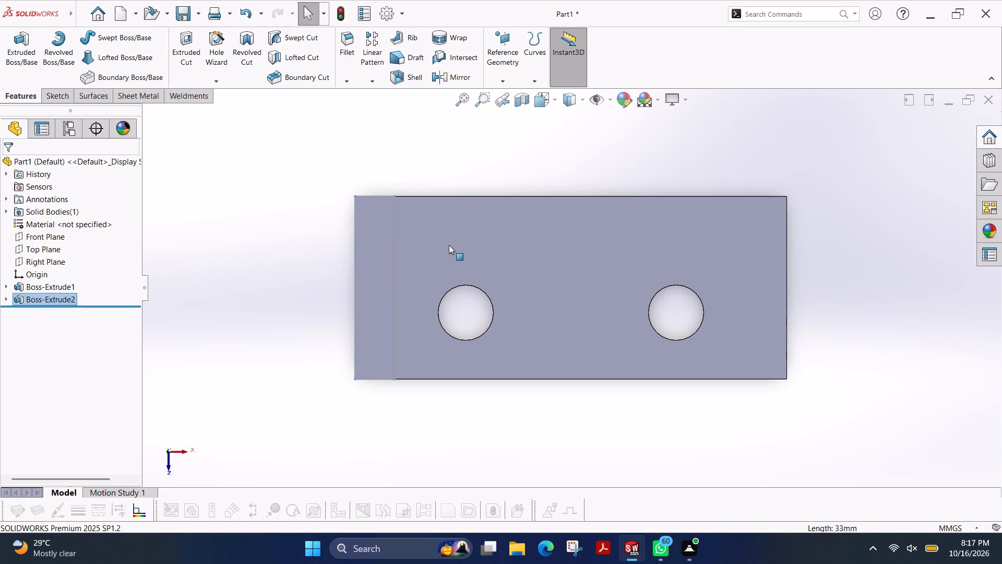
On the plate's face with the holes, sketch a corner rectangle about 78 × 6.7 mm along the long edge farther from the holes.
ctrl+shift+middle_drag(329, 231, 278, 177)
click(52, 92)
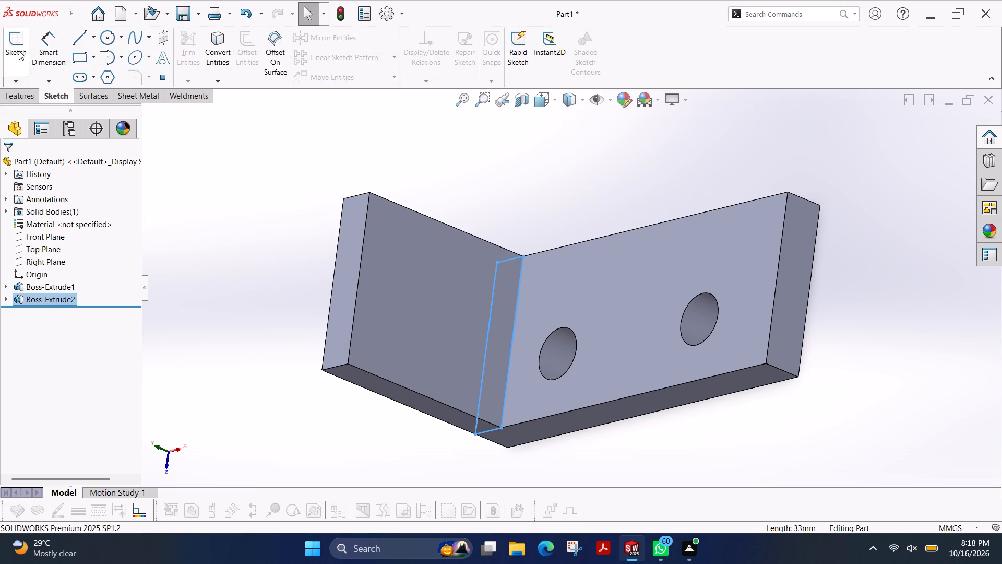
click(19, 51)
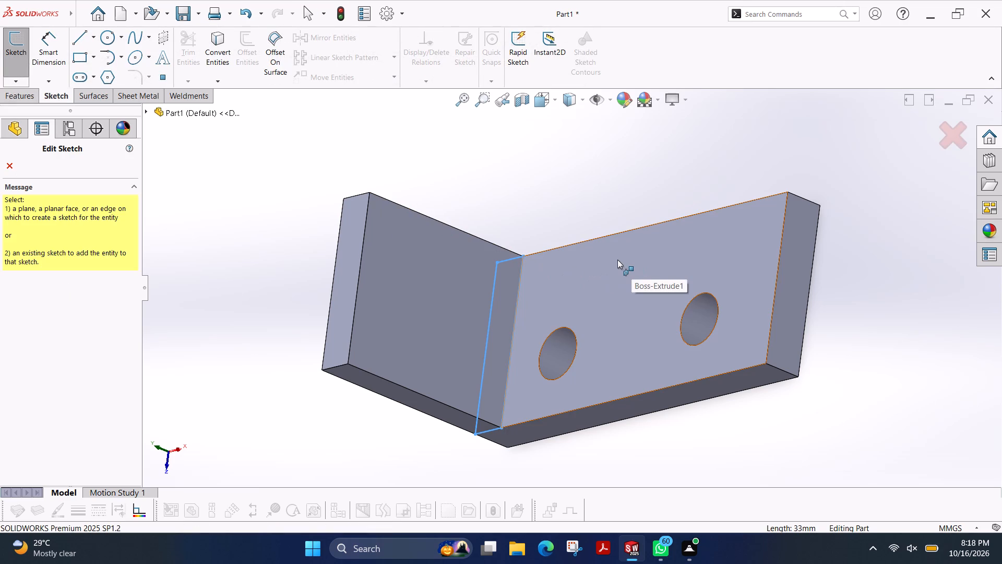
click(587, 261)
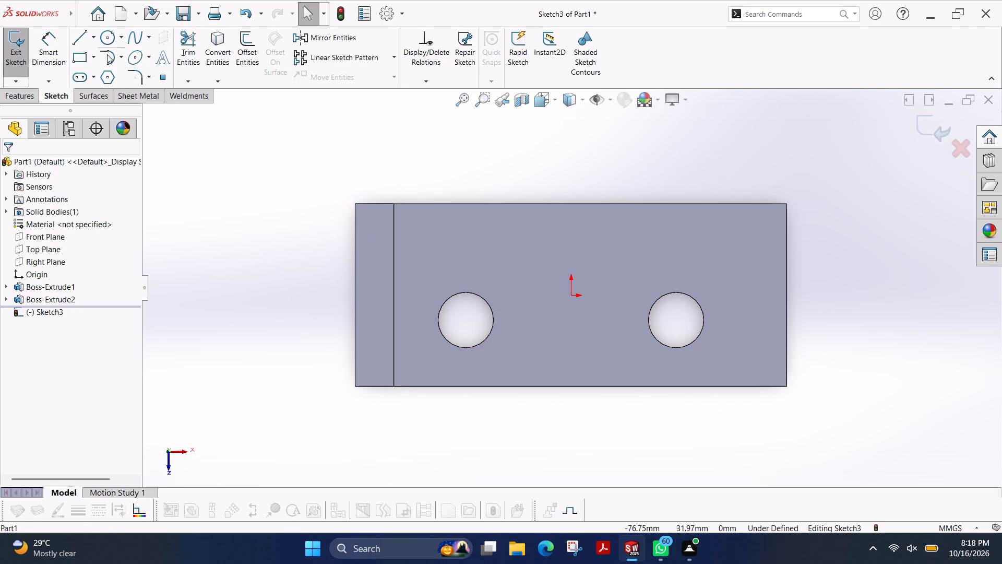
click(75, 56)
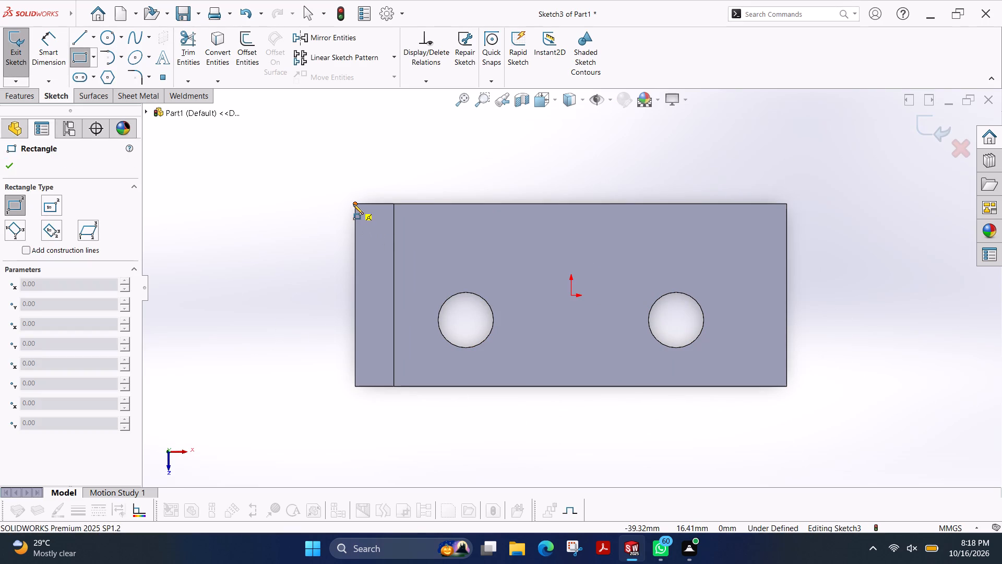
click(355, 204)
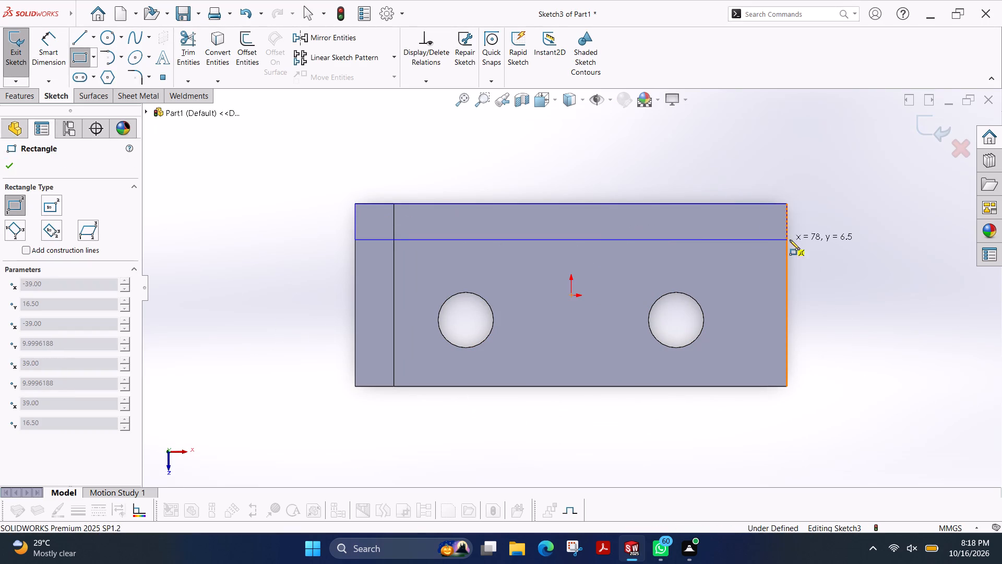
click(786, 241)
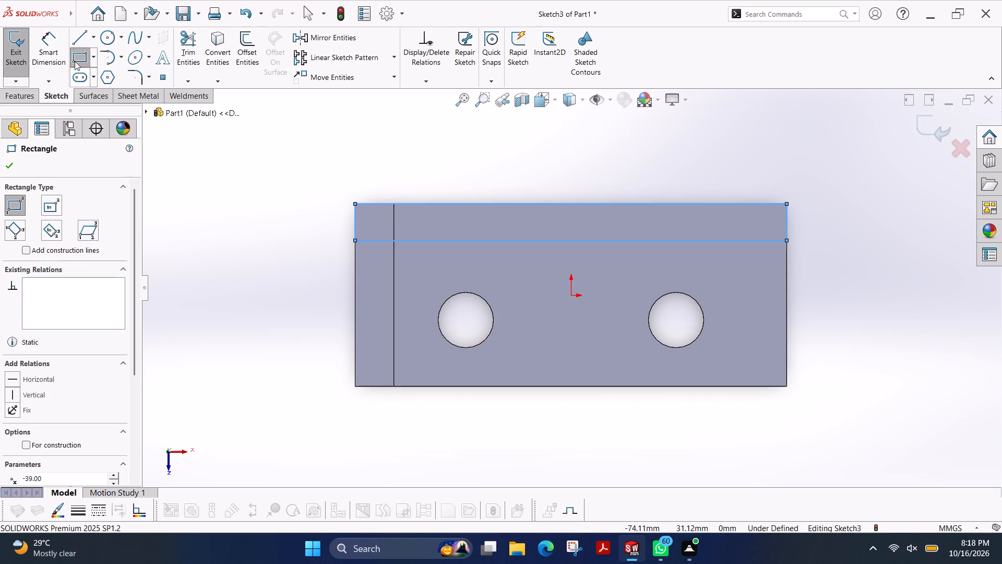
Dimension the long rectangle's short side and set its width to 7 mm.
click(55, 51)
click(788, 221)
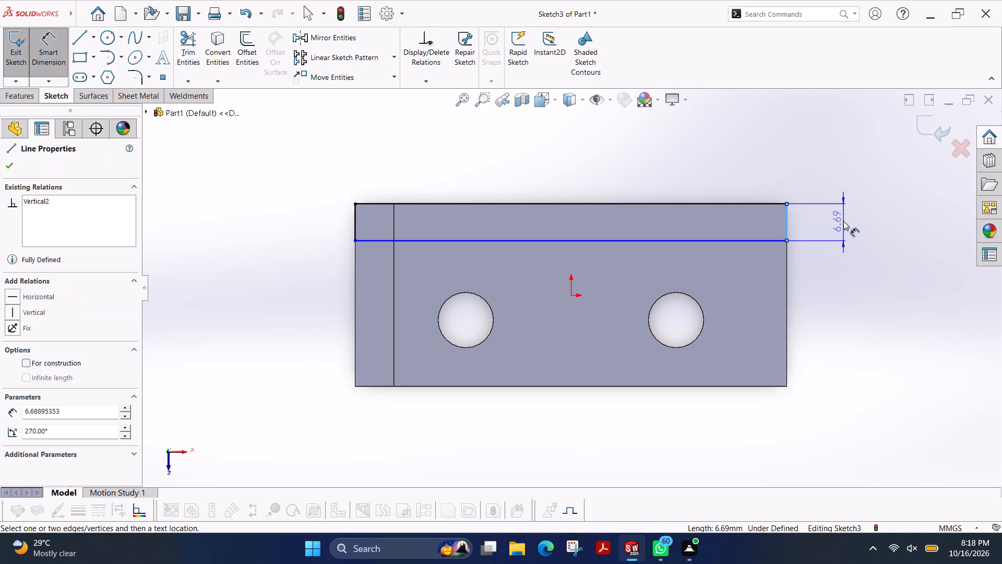
click(843, 221)
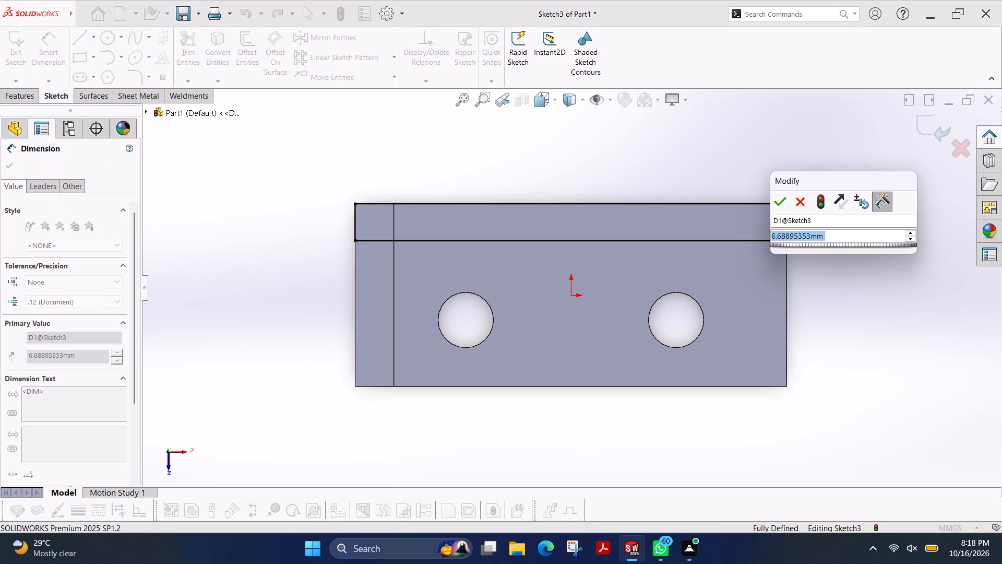
key(7)
key(Return)
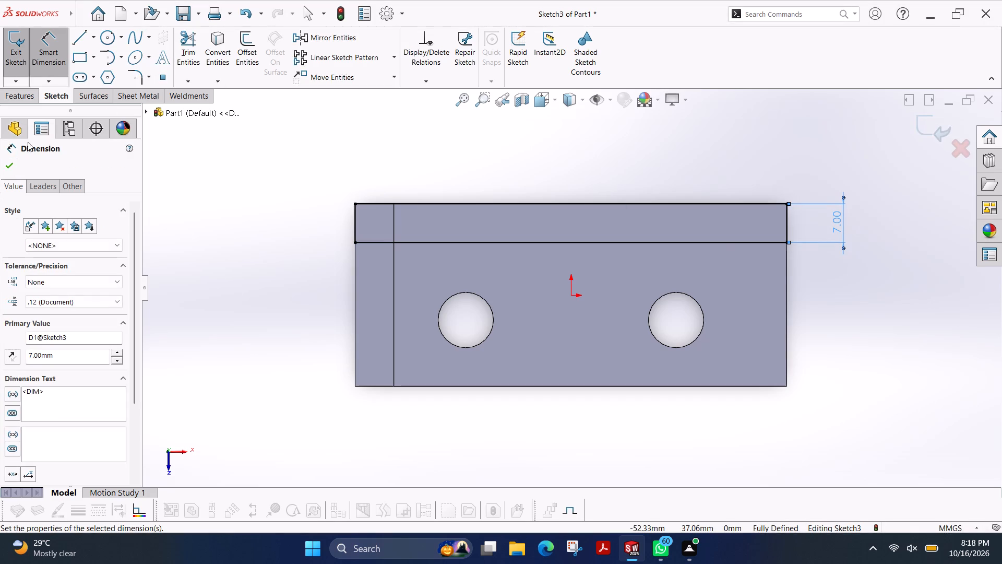
click(10, 162)
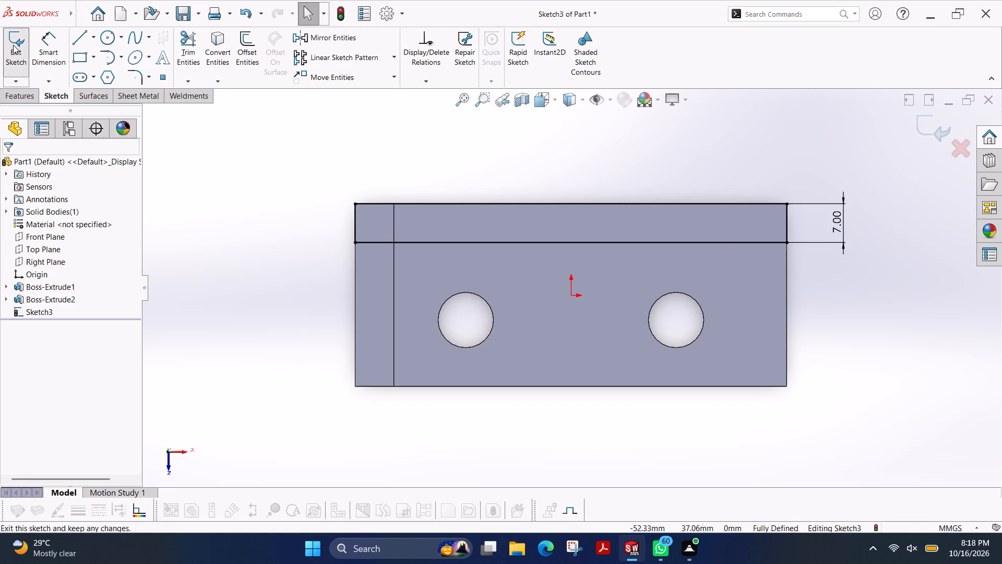
Extrude the 7 mm wide long rectangle with a blind depth of 58 mm, merged with the existing body.
click(26, 92)
click(17, 56)
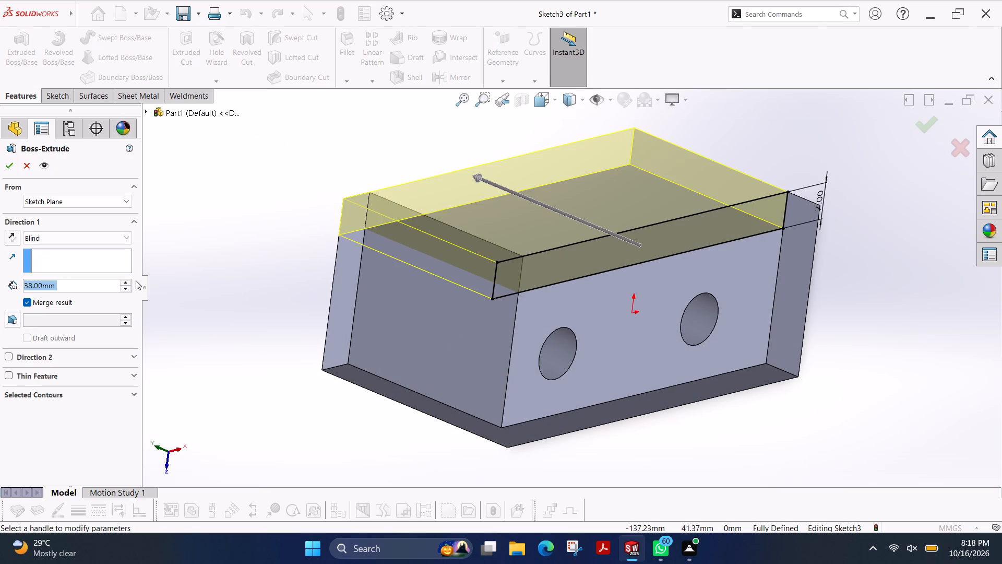
double_click(126, 281)
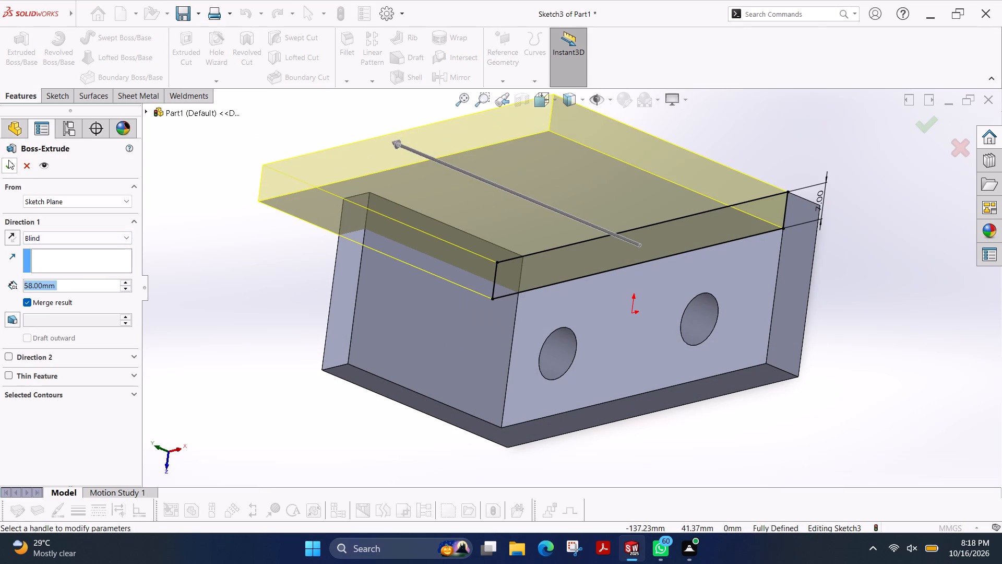
click(8, 163)
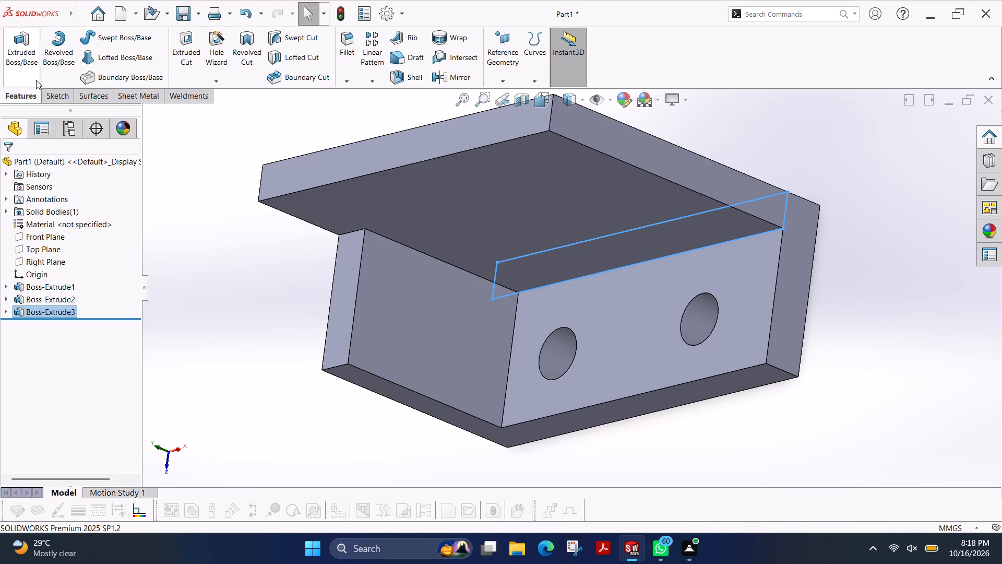
Open a new sketch on the inner face of the 38 mm high end wall.
click(445, 326)
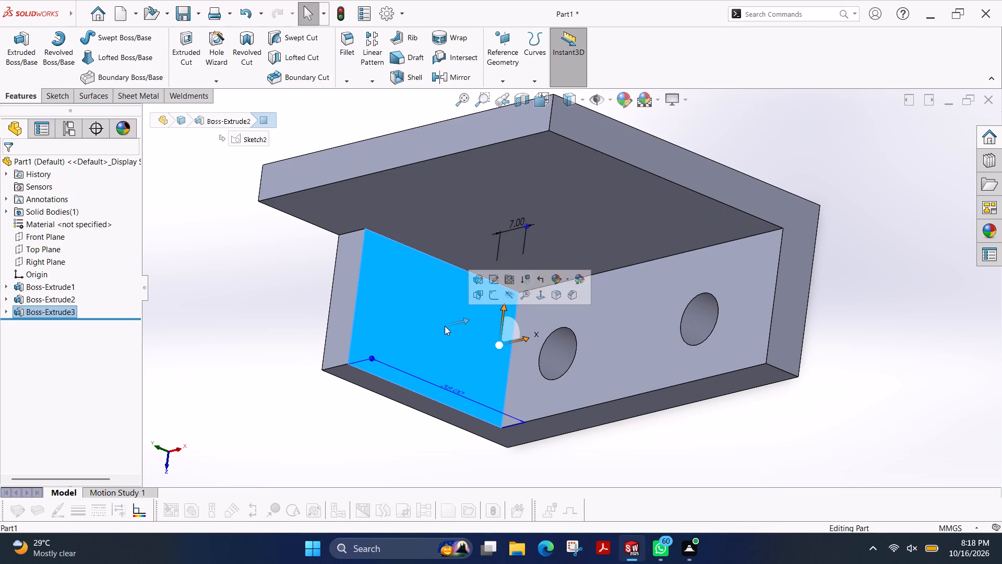
click(58, 98)
click(18, 51)
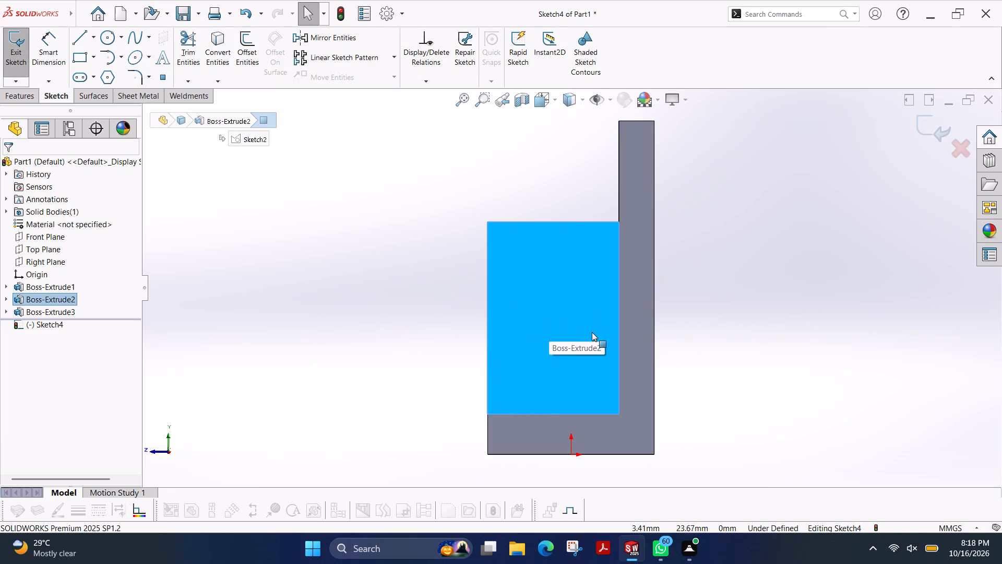
key(Escape)
Sketch a diagonal line about 33.4 mm long from the tall wall's inner edge to the end wall's lower free corner, and close the sketch.
scroll(579, 293, down, 3)
scroll(580, 293, up, 1)
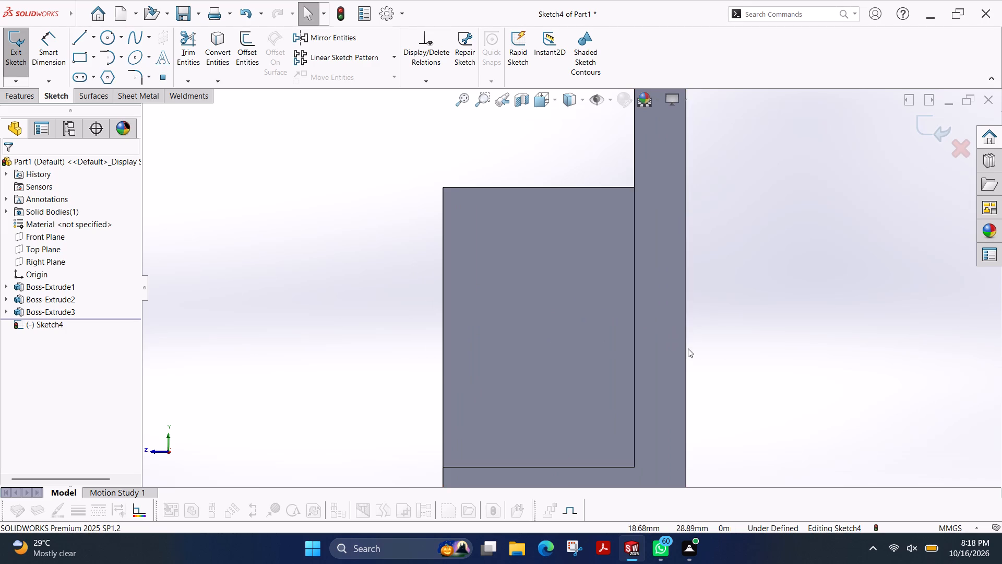
scroll(664, 367, up, 2)
scroll(624, 370, down, 3)
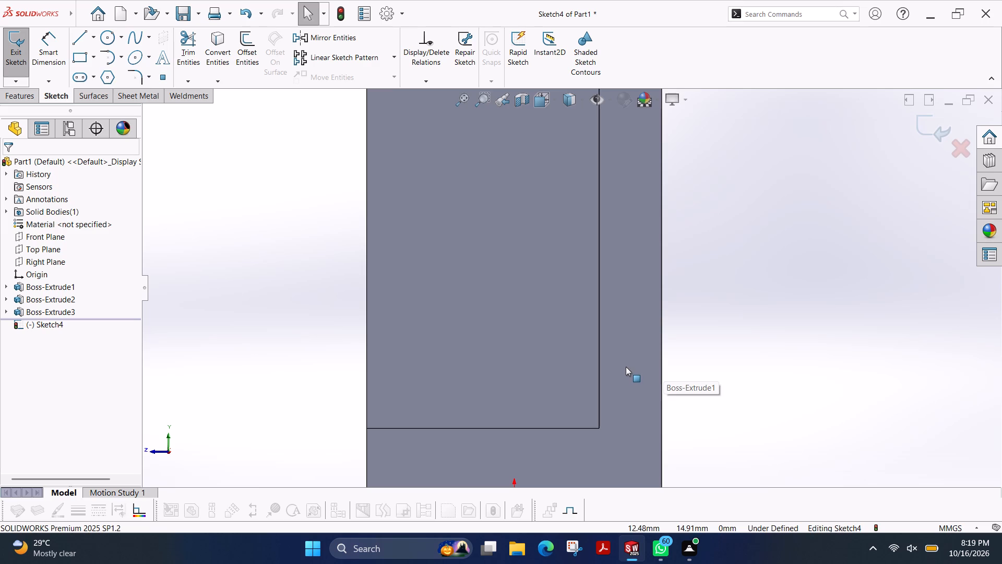
click(80, 42)
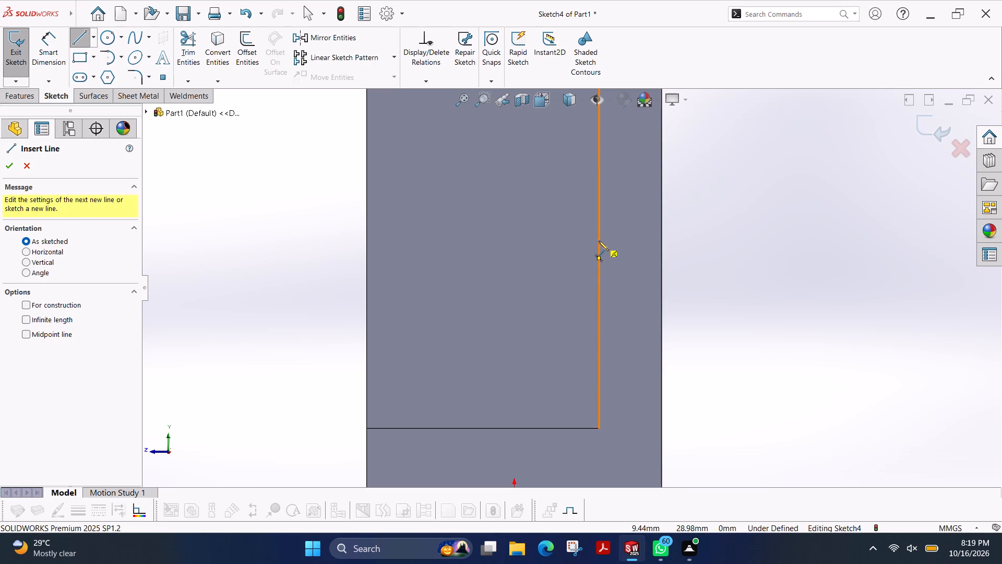
click(599, 241)
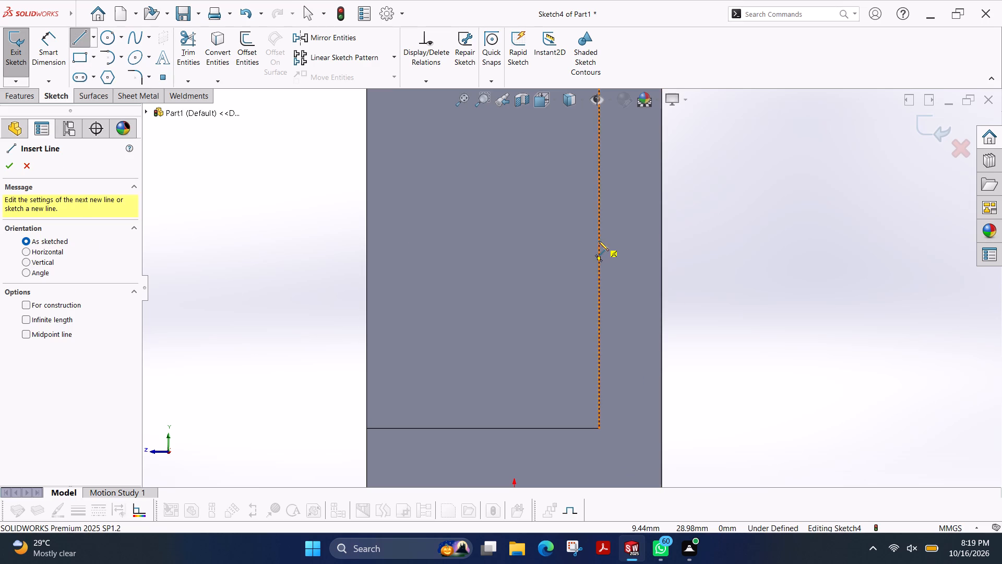
click(366, 429)
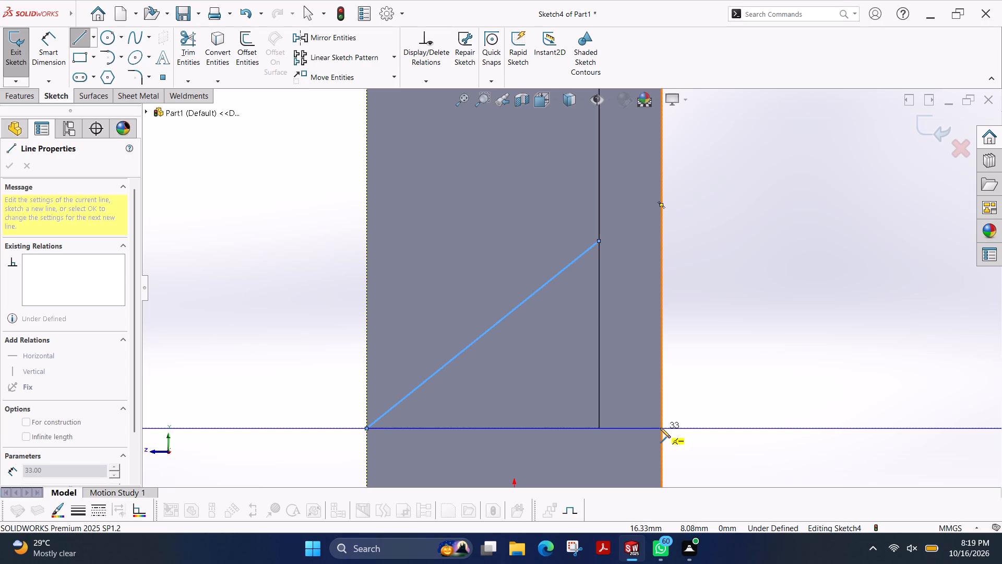
key(Escape)
scroll(660, 428, up, 2)
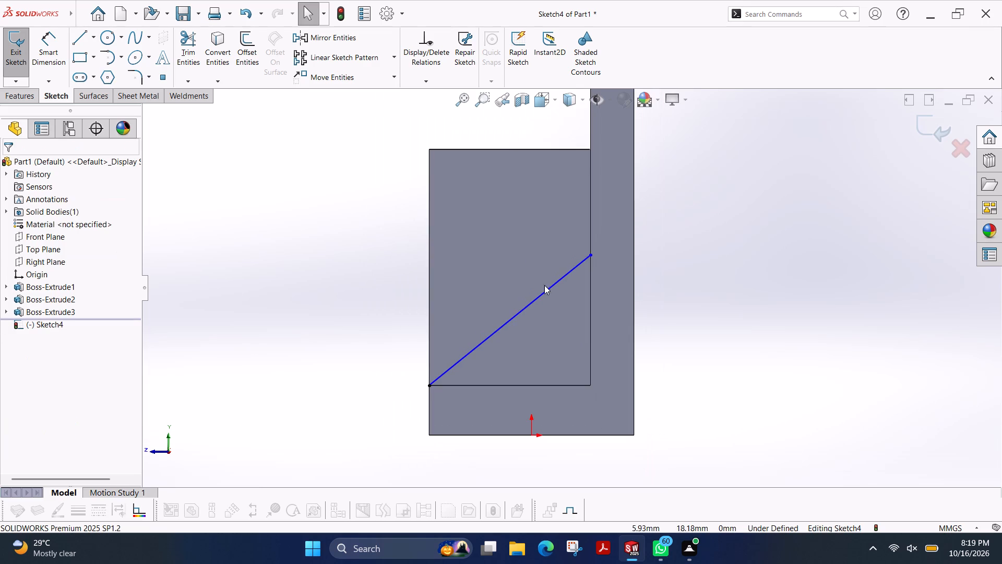
key(Escape)
key(Escape)
click(19, 63)
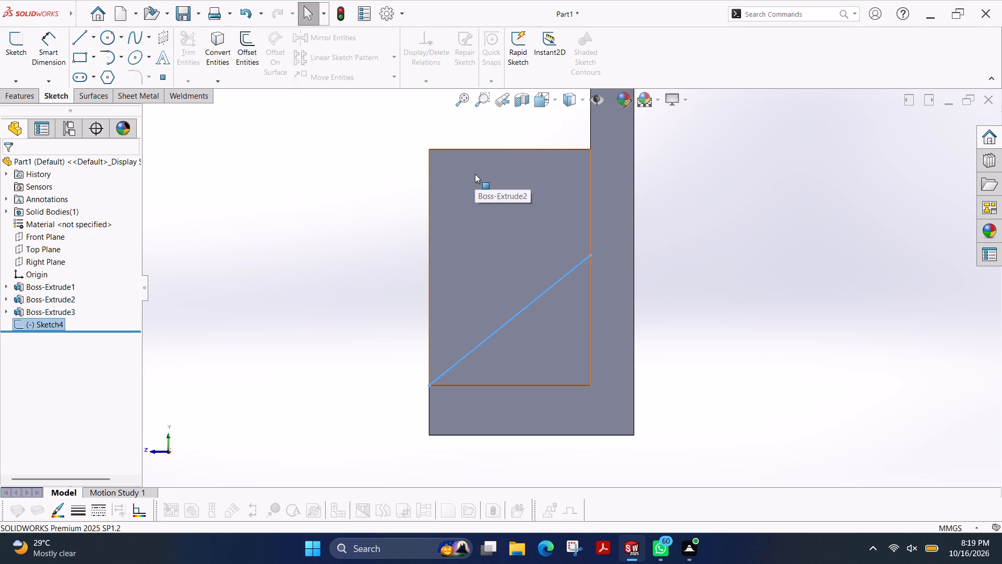
Open another new sketch on the same inner face of the end wall.
click(473, 189)
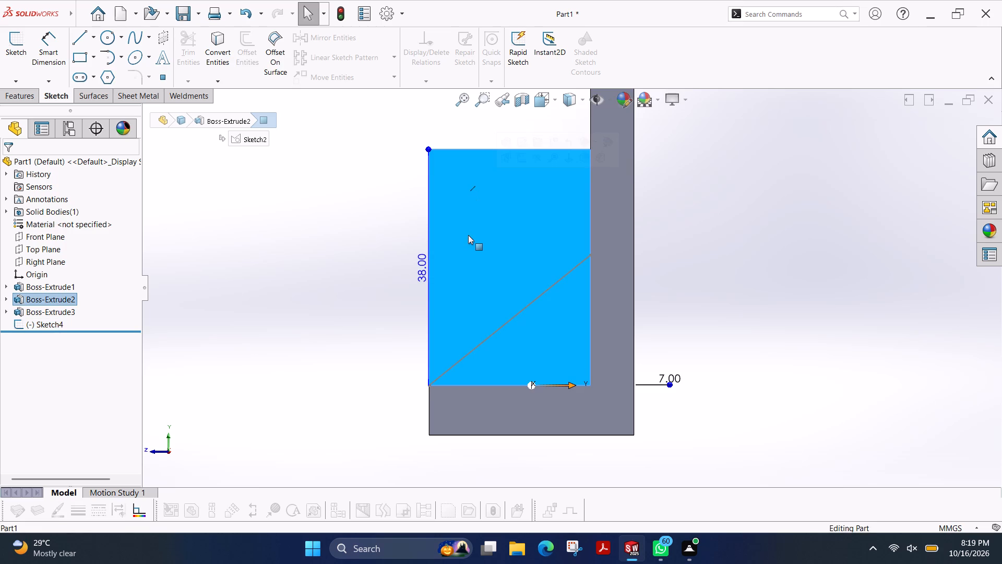
scroll(667, 354, up, 1)
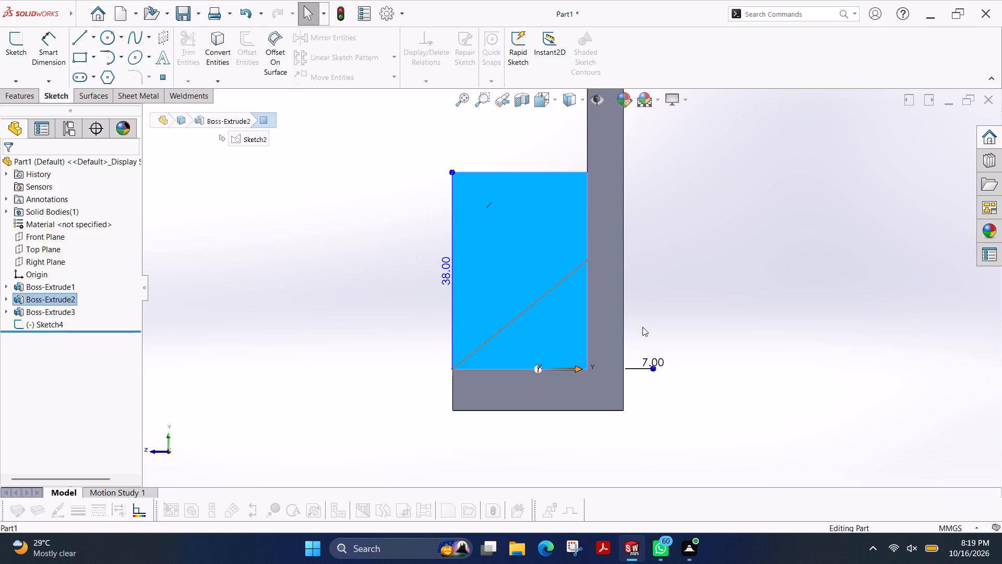
click(15, 46)
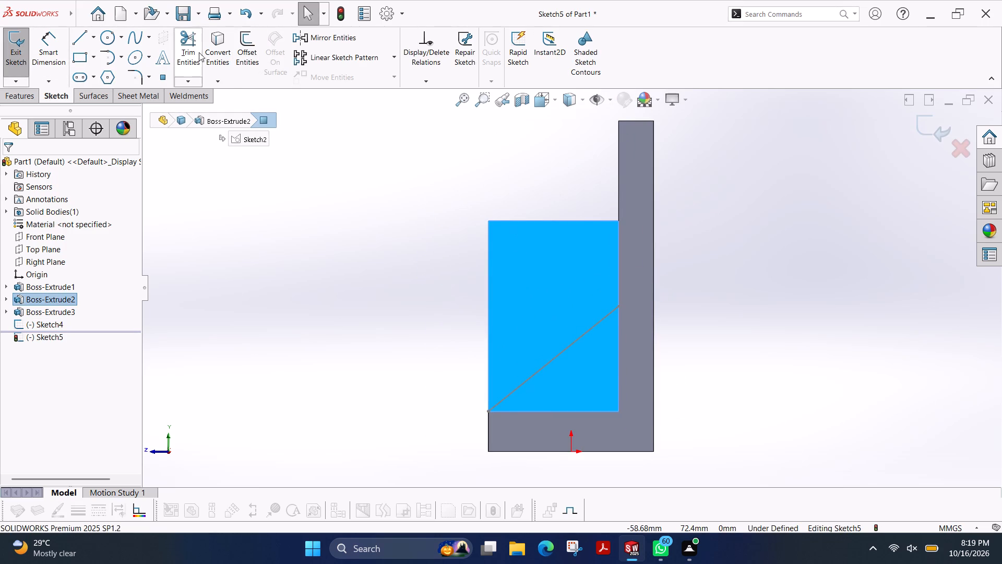
key(Escape)
Check the overall width from the end wall's upper free corner to the tall wall's outer edge with a trial dimension.
click(55, 56)
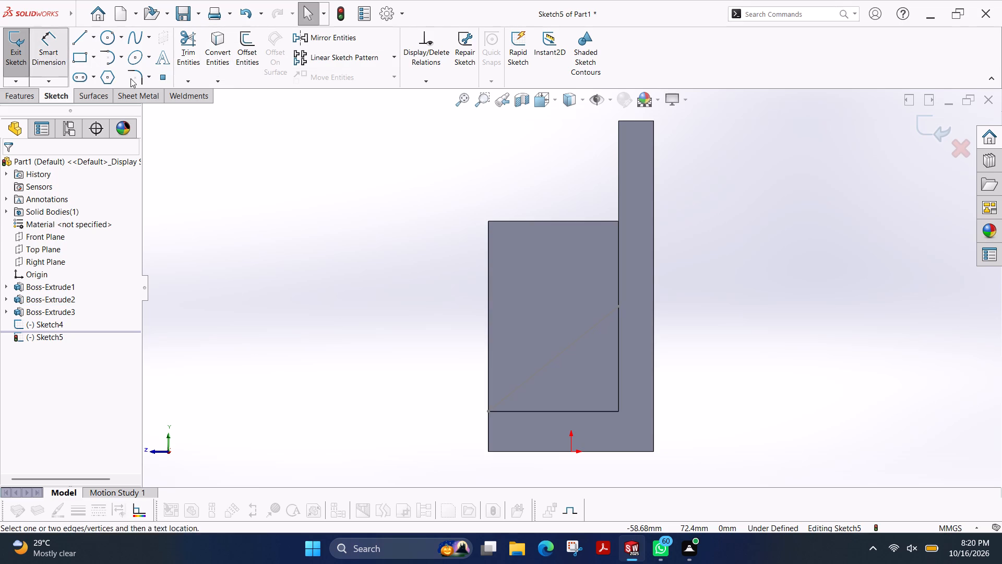
click(488, 222)
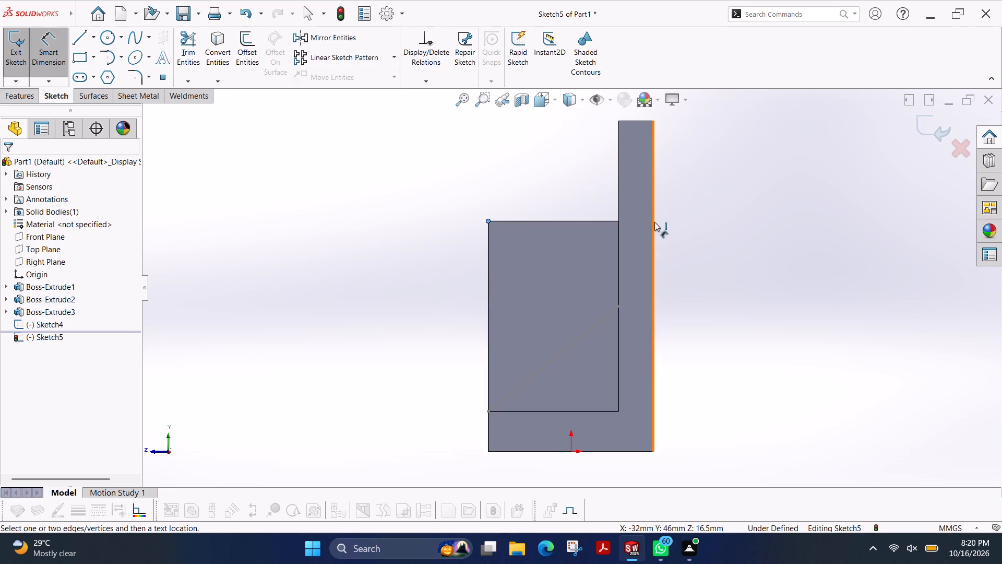
click(654, 221)
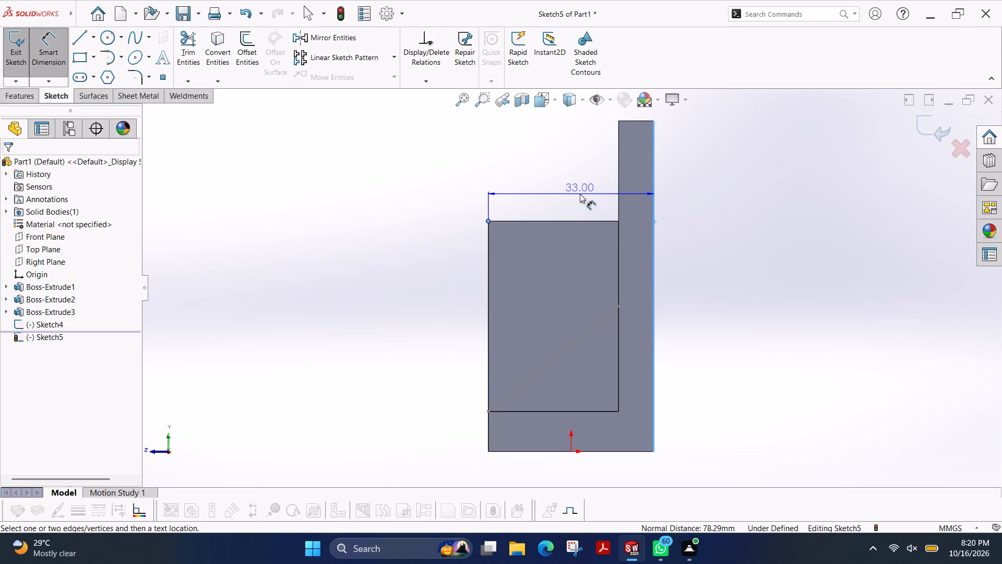
key(Escape)
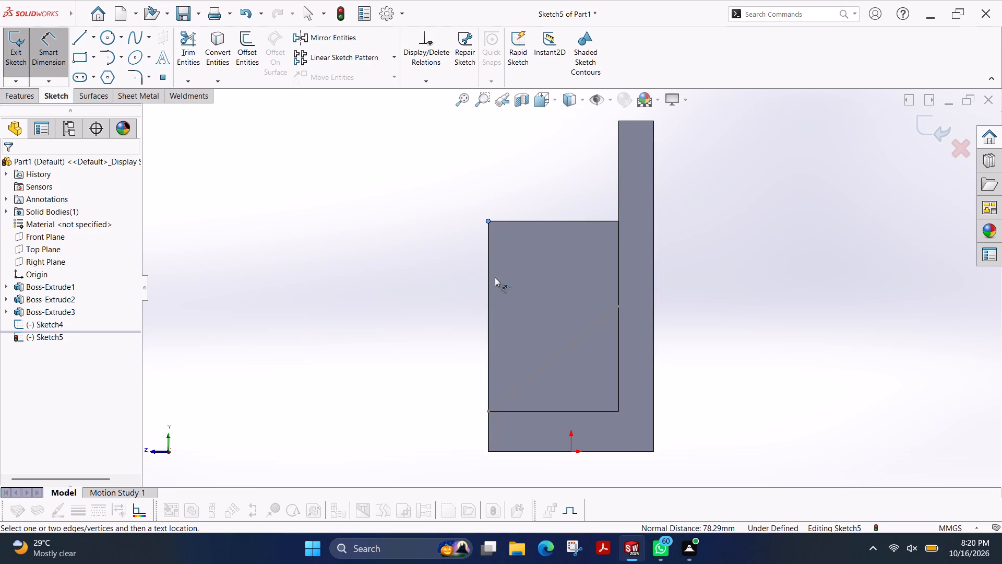
Leave the current end wall sketch without drawing anything and open the base plate's sketch for editing.
ctrl+shift+middle_drag(462, 266, 494, 276)
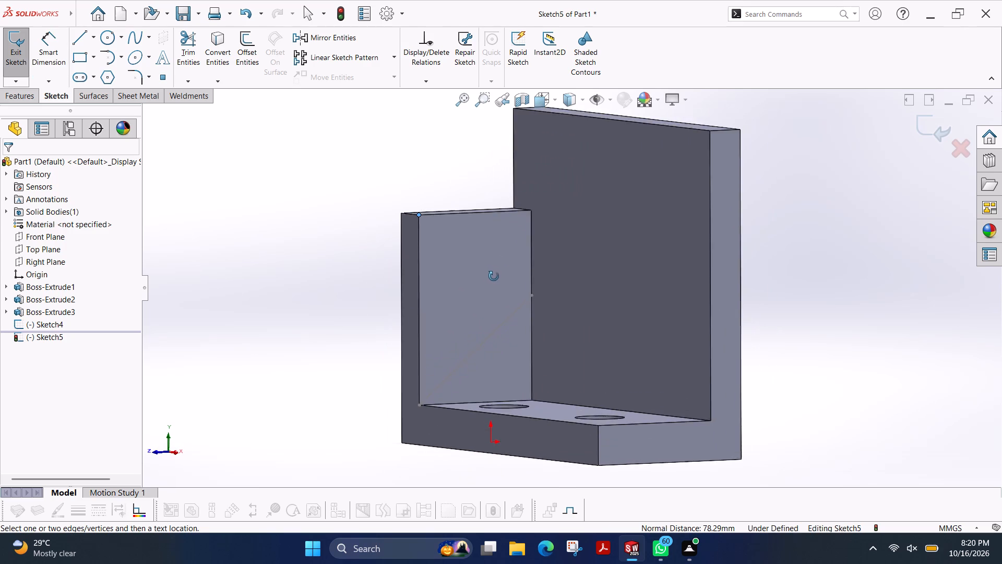
ctrl+shift+middle_drag(494, 276, 493, 287)
scroll(493, 287, up, 1)
key(Escape)
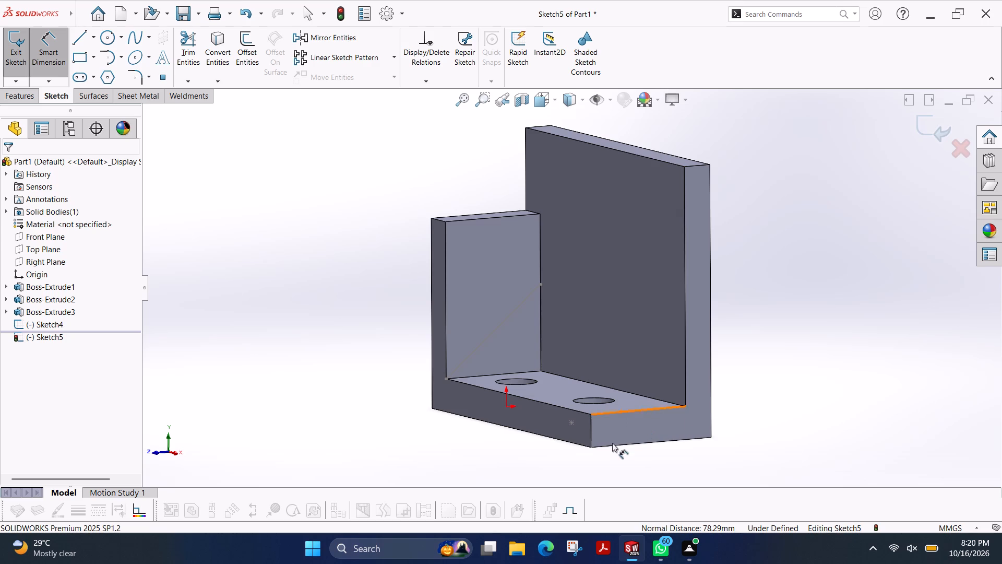
click(6, 285)
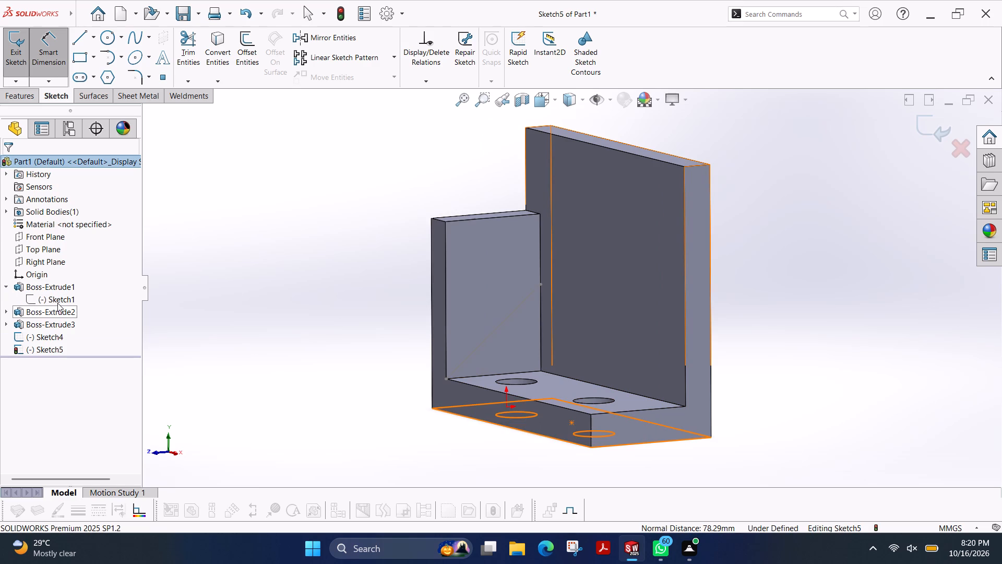
click(10, 42)
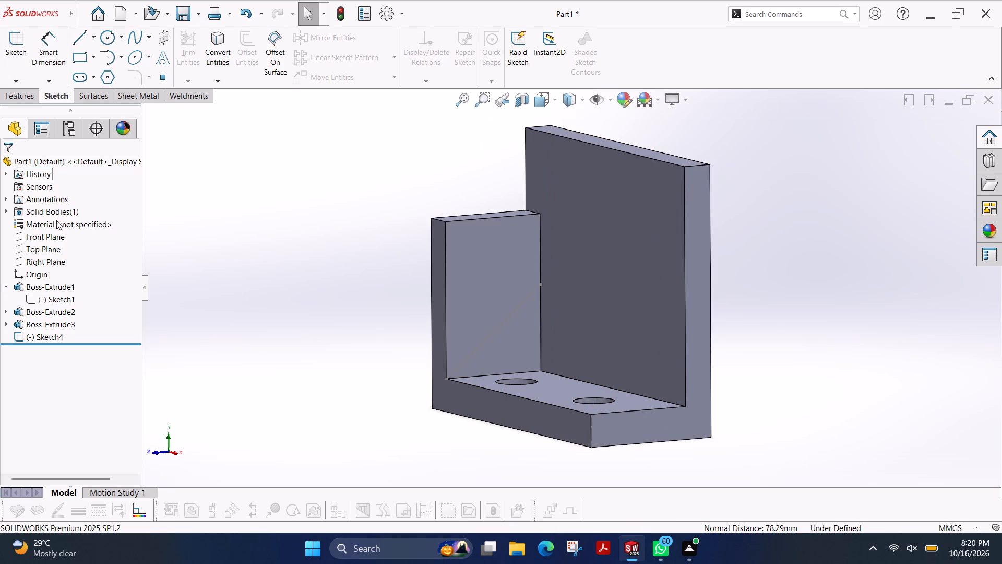
click(43, 300)
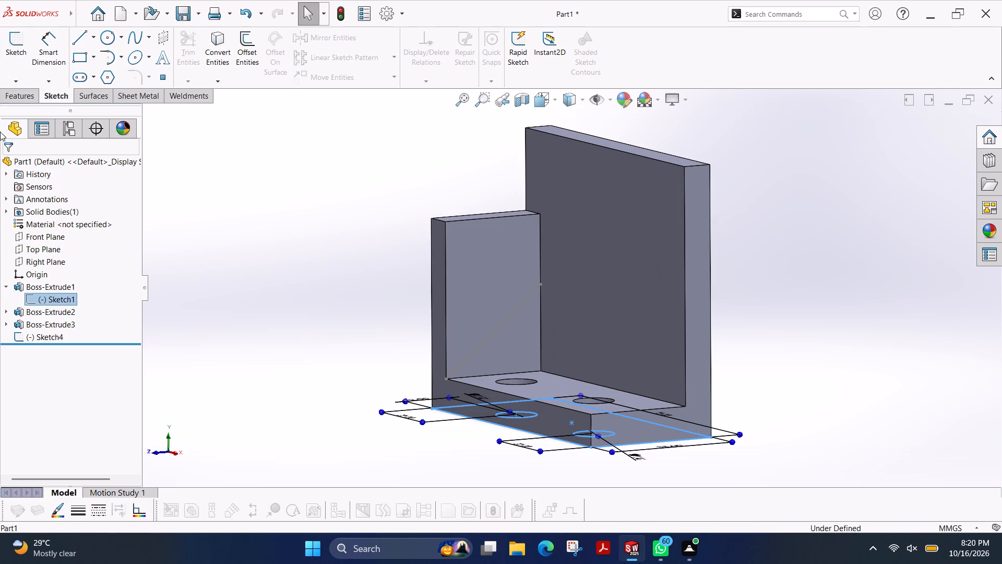
click(11, 62)
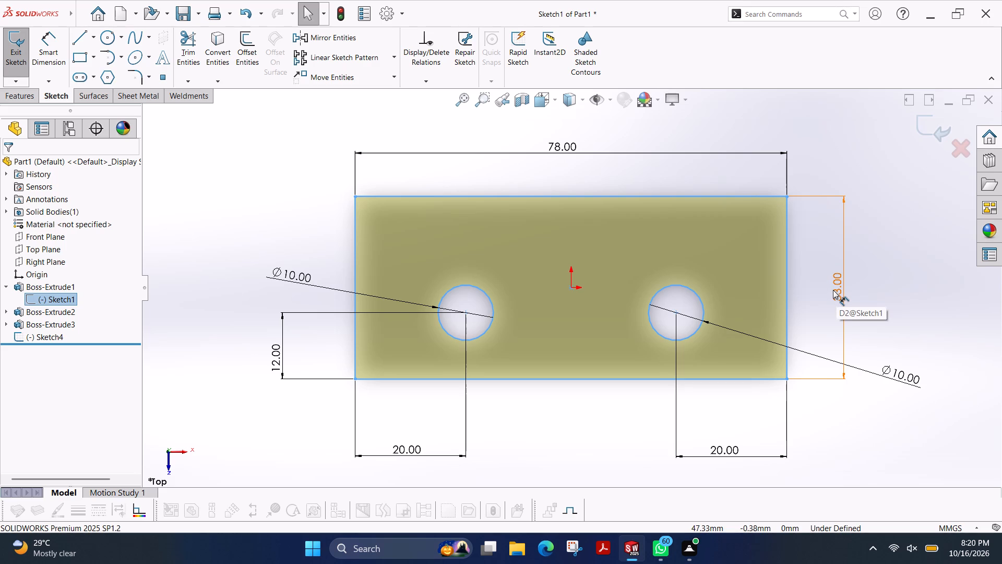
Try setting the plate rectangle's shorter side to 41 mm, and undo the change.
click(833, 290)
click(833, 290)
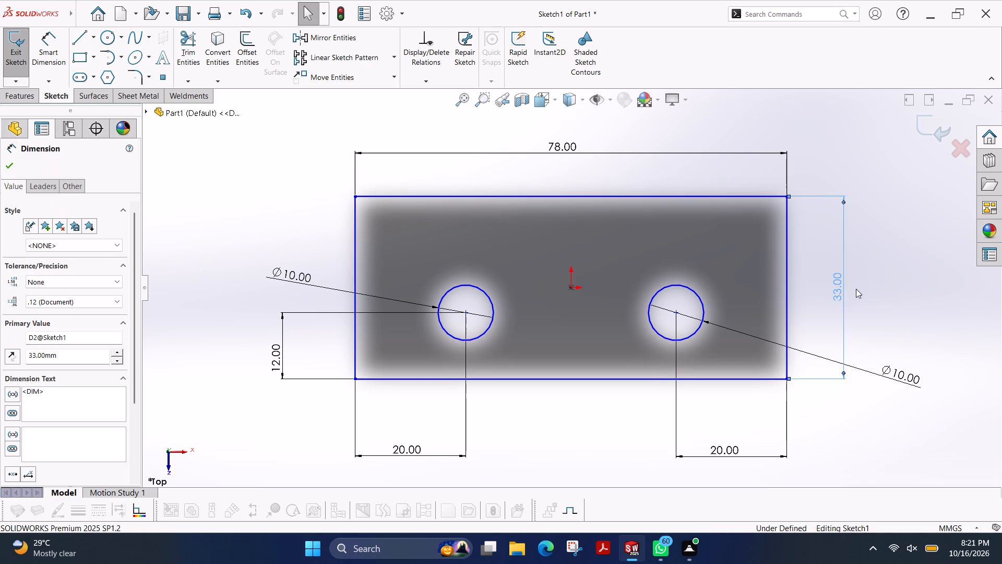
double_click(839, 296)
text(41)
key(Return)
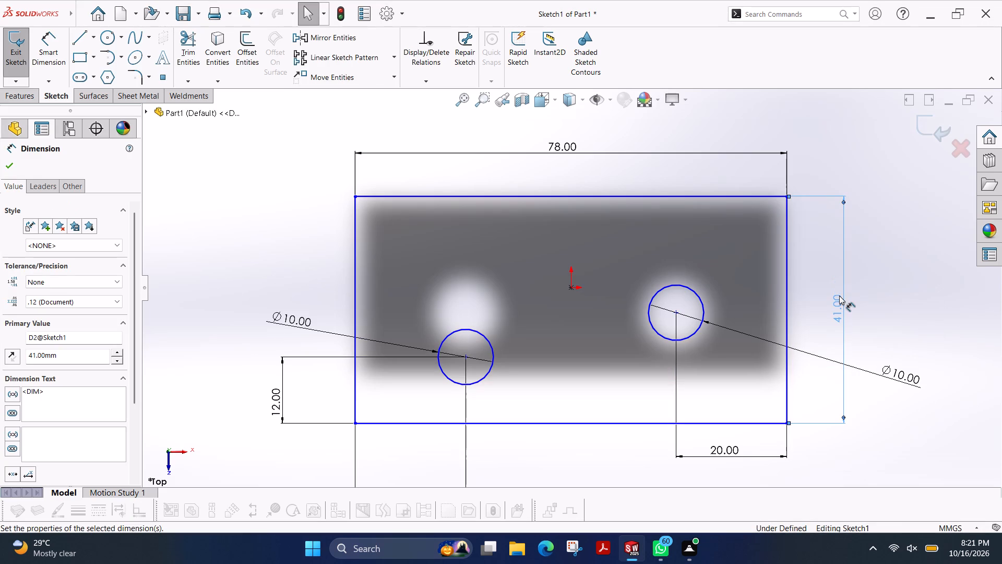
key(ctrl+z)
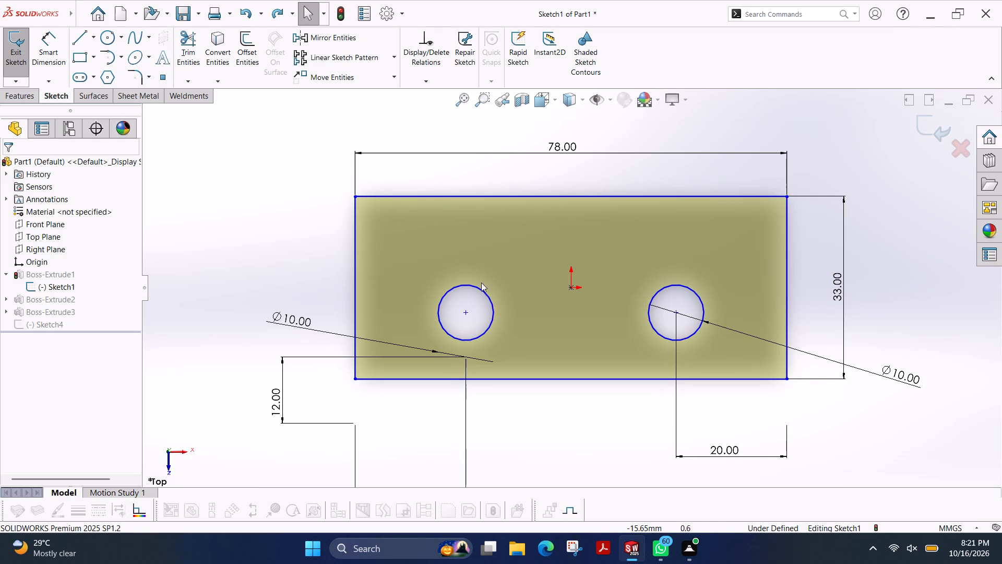
Draw two crossing construction lines, each about 84.7 mm long, between the opposite corners of the plate rectangle.
click(78, 46)
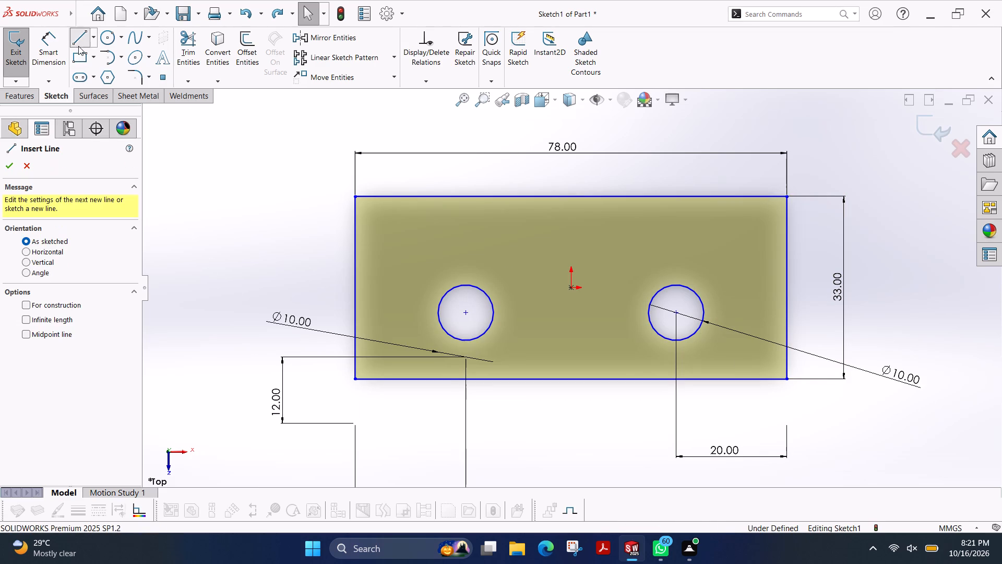
click(59, 304)
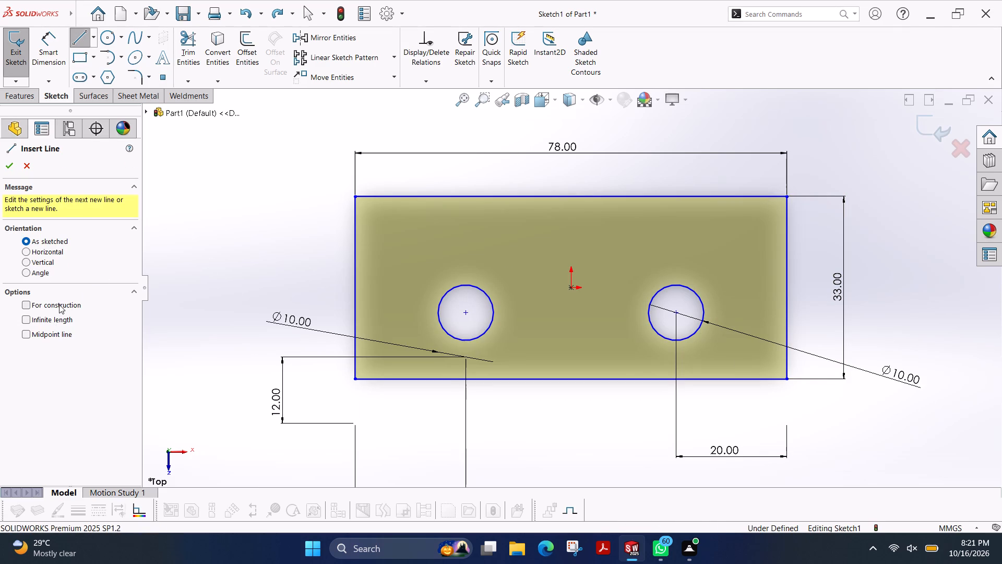
click(354, 196)
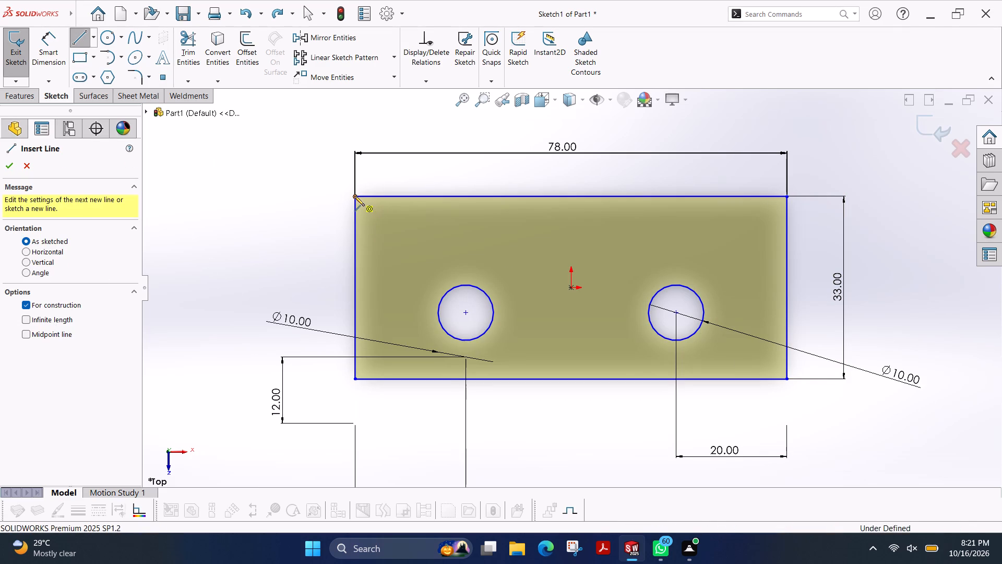
click(786, 379)
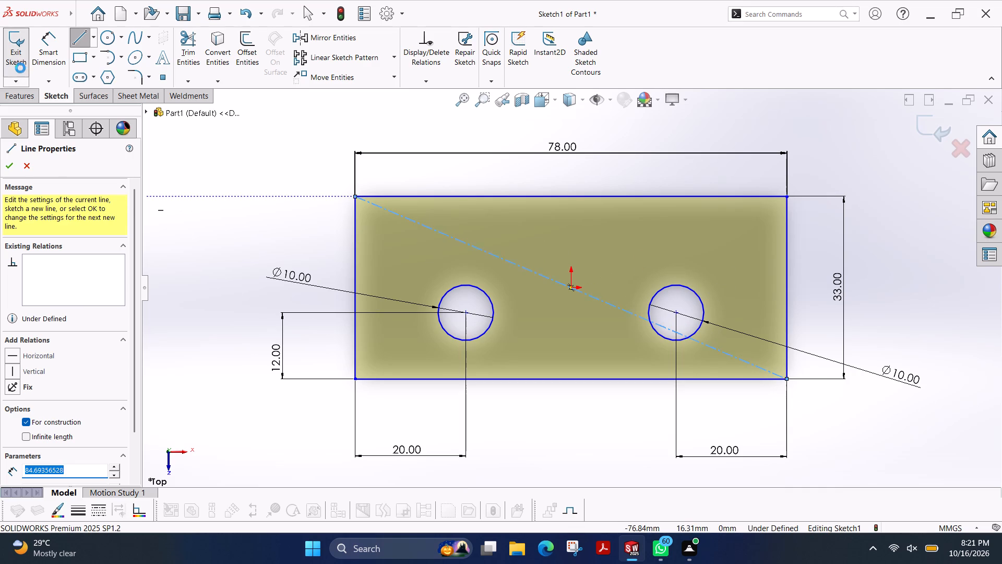
key(Escape)
click(80, 40)
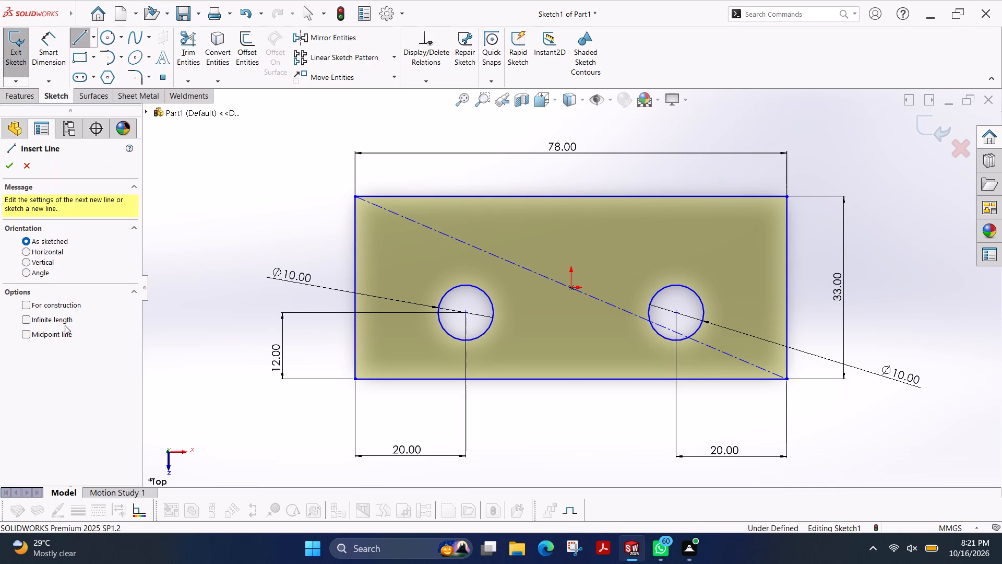
click(55, 304)
click(788, 195)
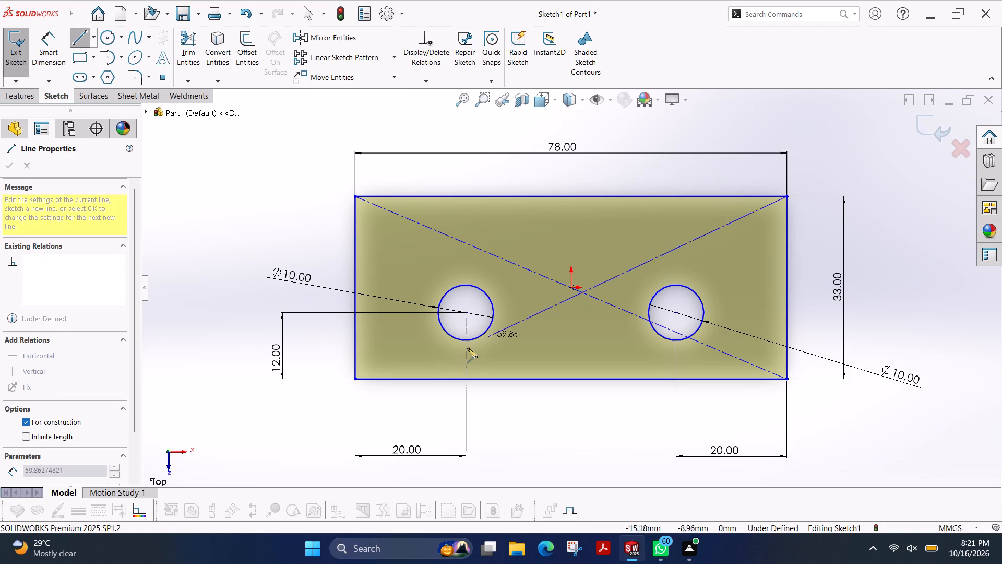
click(355, 378)
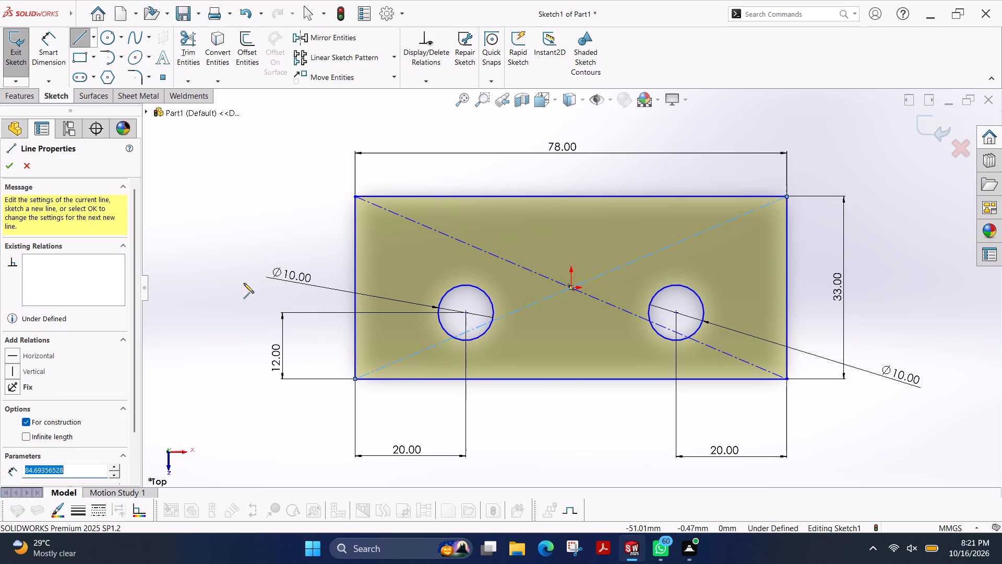
key(Escape)
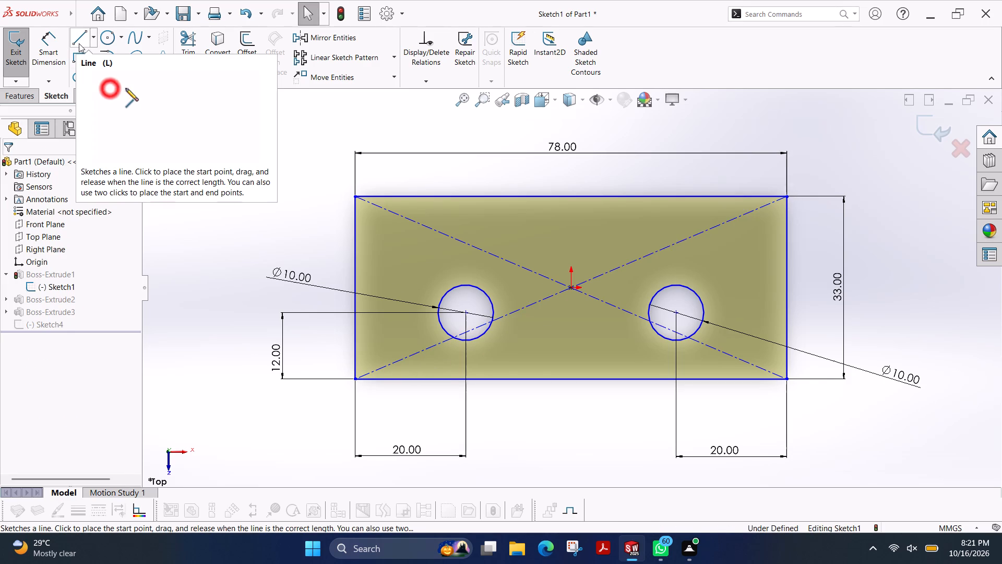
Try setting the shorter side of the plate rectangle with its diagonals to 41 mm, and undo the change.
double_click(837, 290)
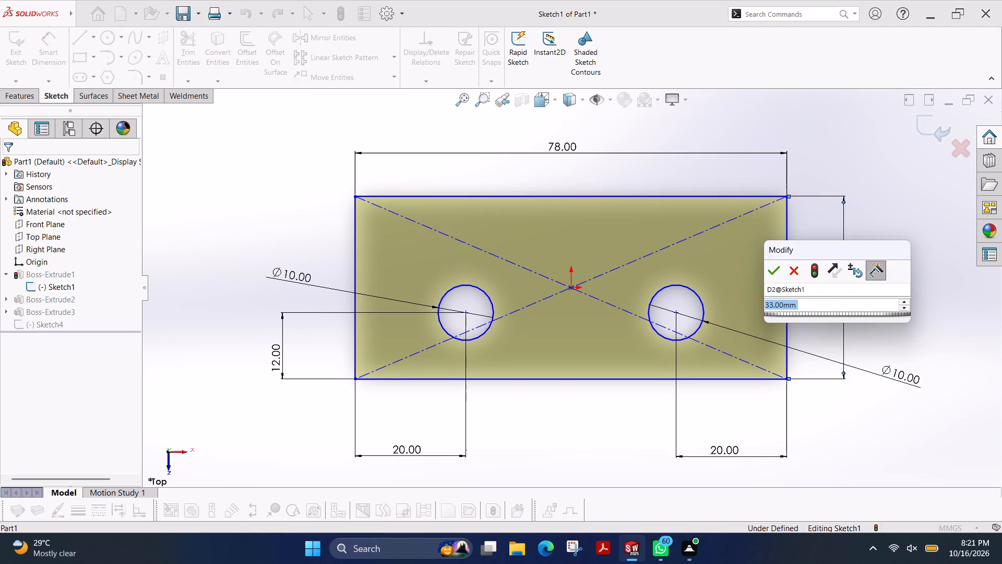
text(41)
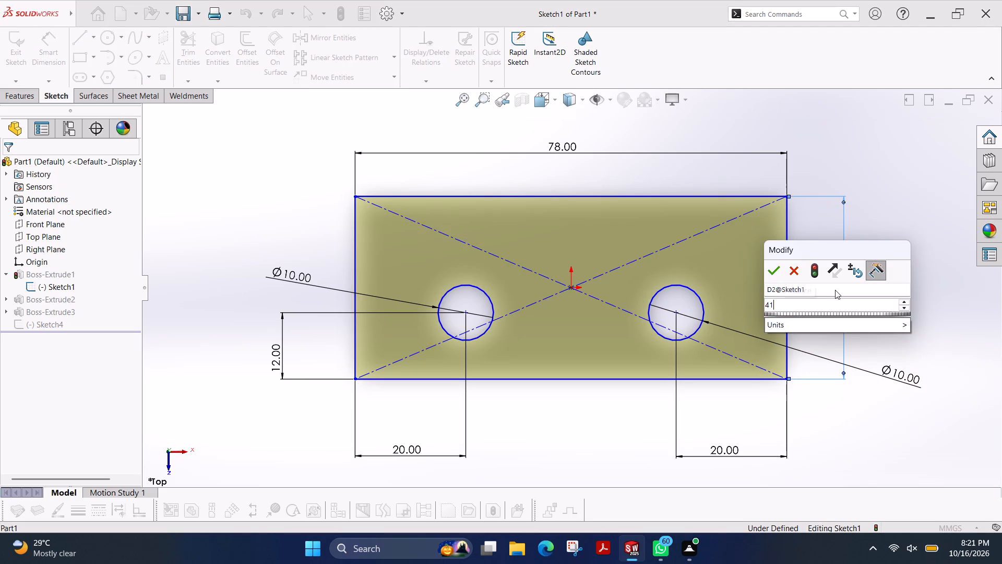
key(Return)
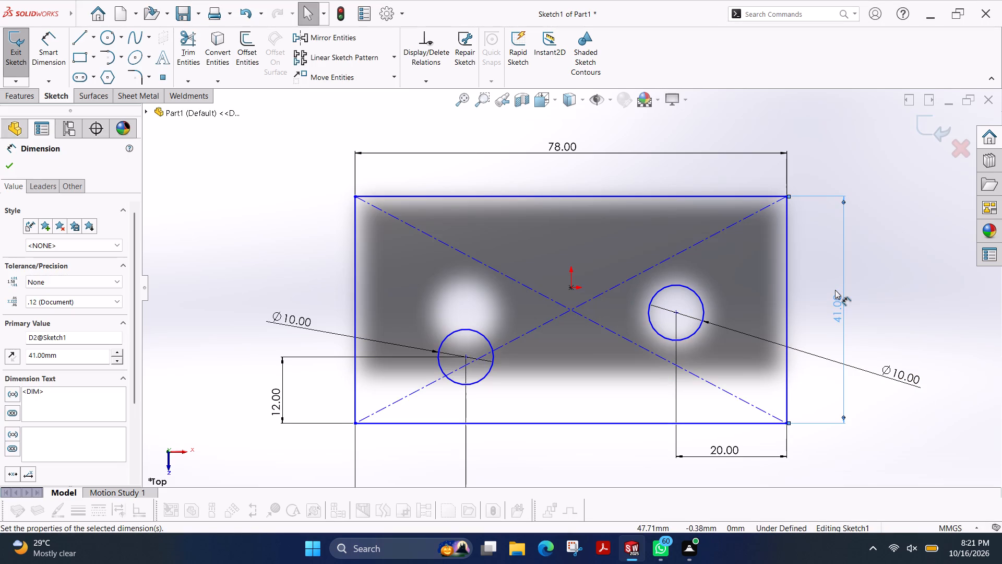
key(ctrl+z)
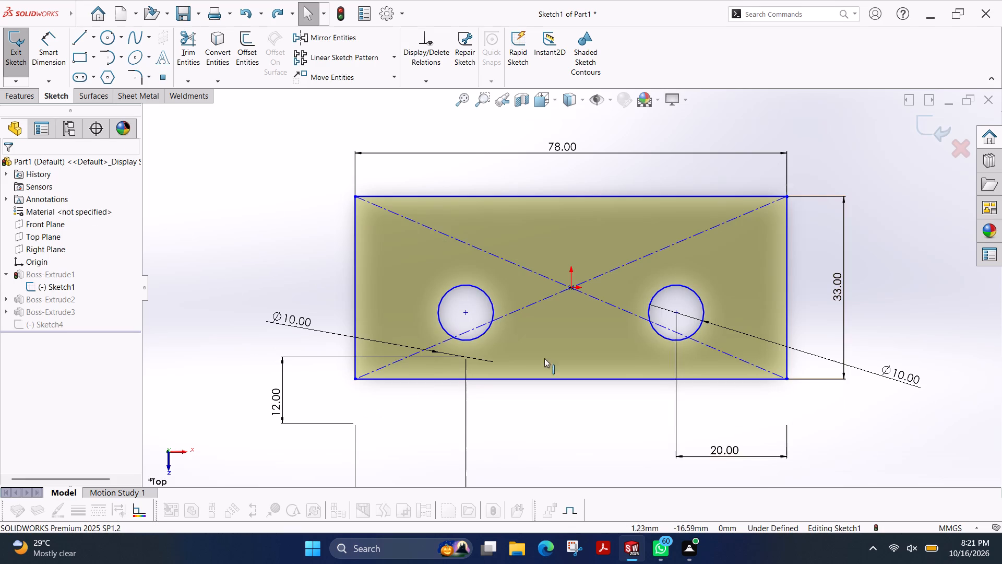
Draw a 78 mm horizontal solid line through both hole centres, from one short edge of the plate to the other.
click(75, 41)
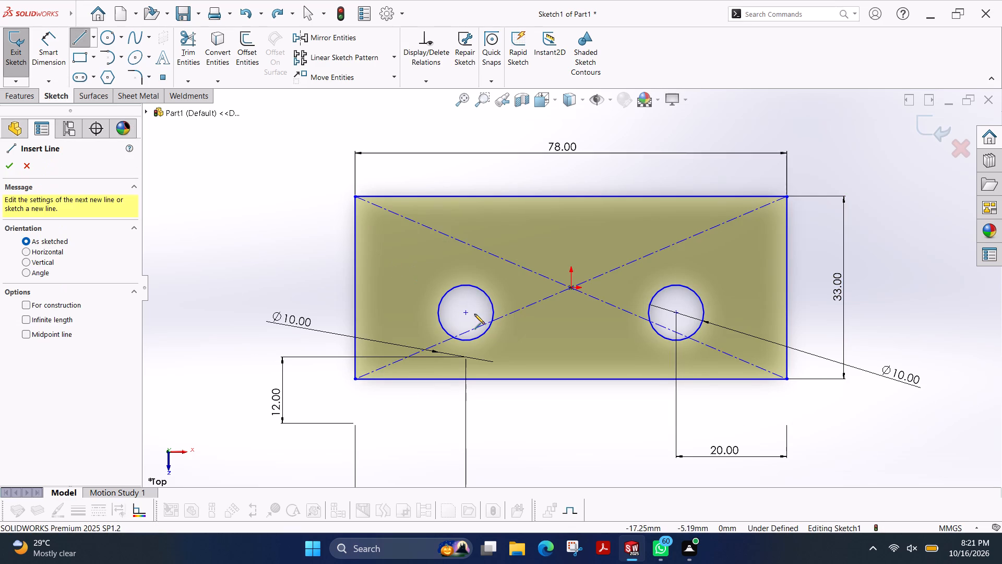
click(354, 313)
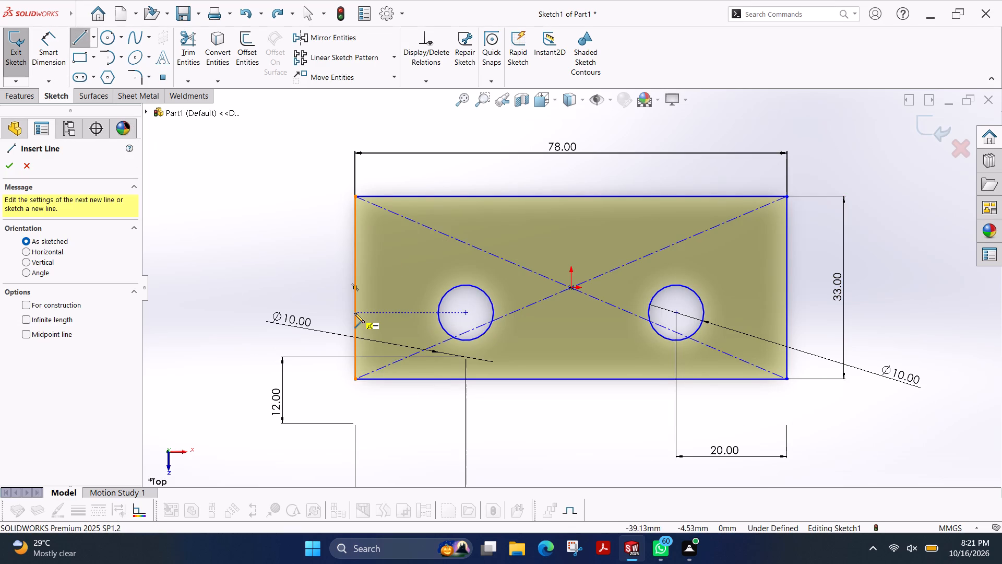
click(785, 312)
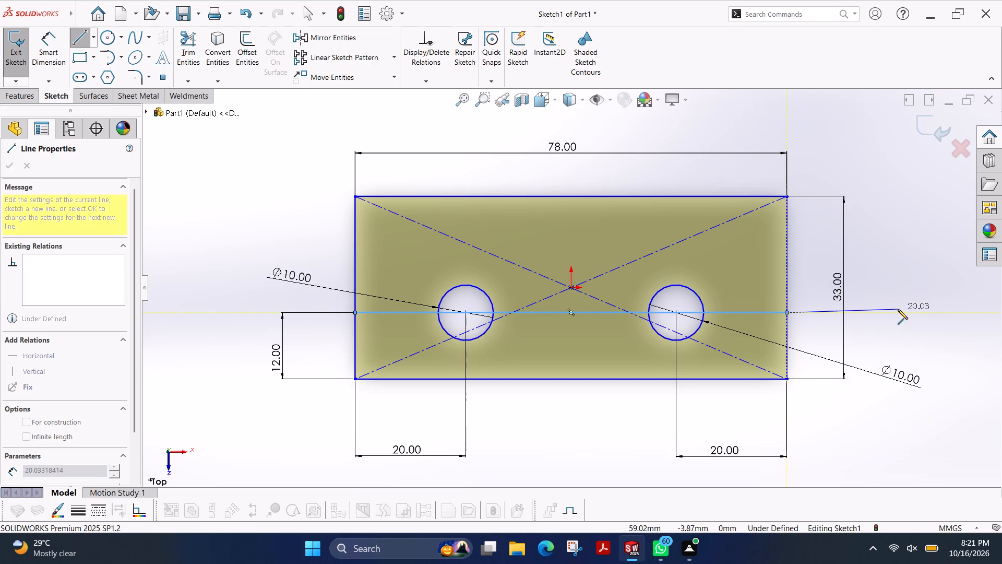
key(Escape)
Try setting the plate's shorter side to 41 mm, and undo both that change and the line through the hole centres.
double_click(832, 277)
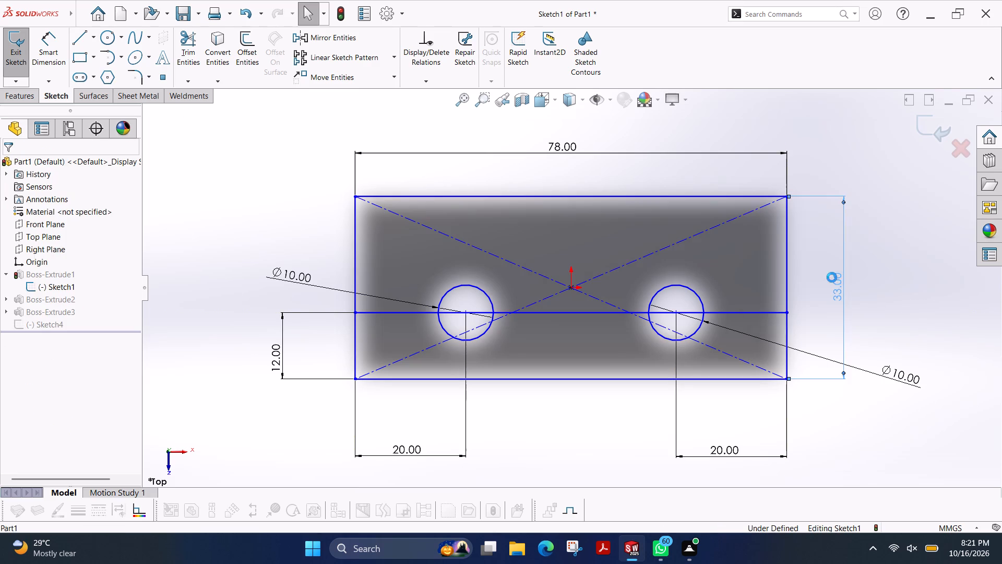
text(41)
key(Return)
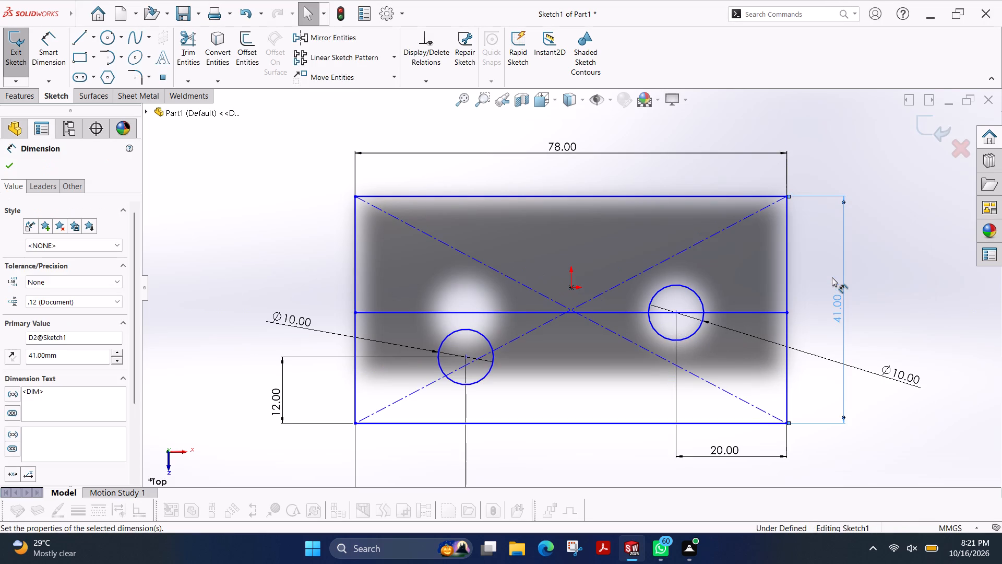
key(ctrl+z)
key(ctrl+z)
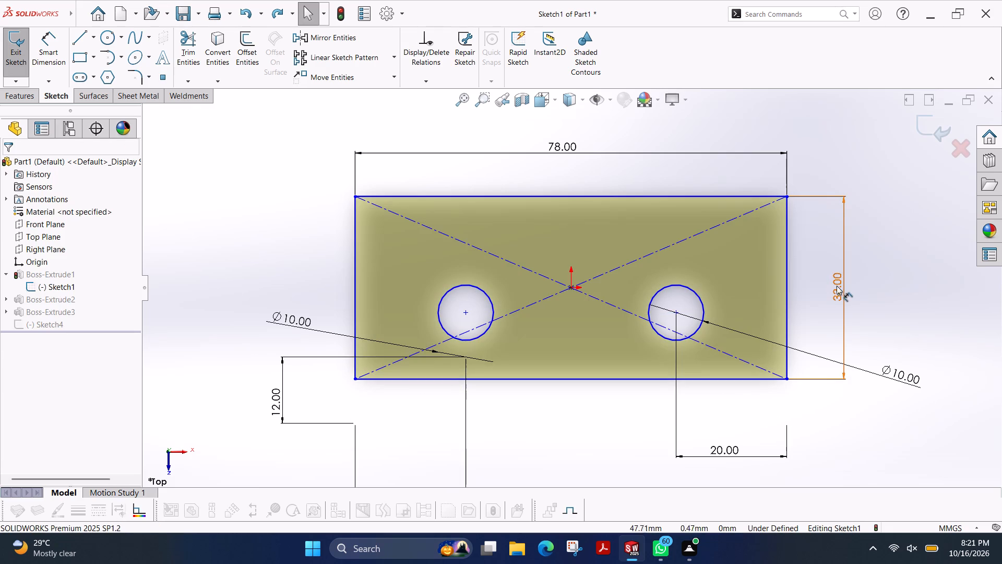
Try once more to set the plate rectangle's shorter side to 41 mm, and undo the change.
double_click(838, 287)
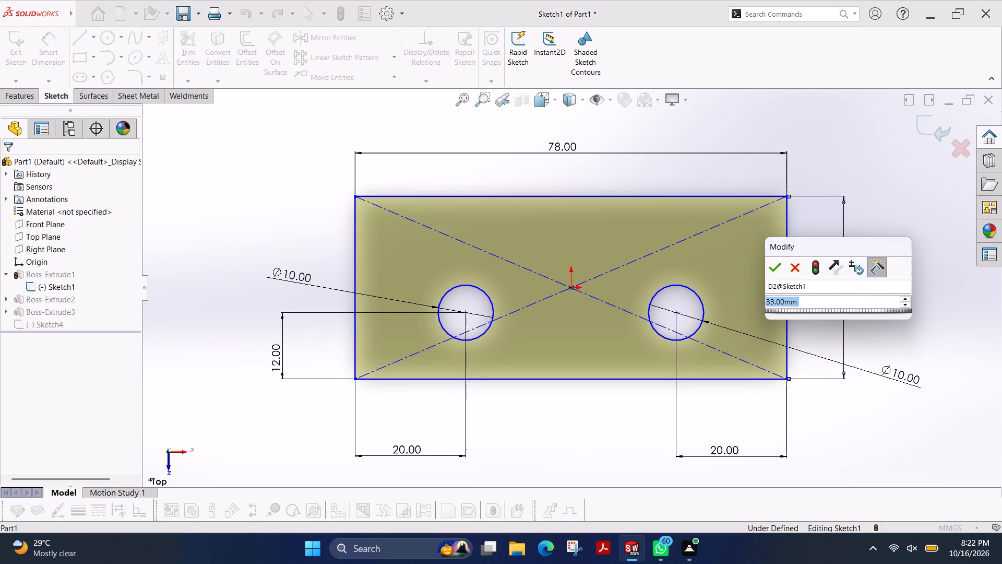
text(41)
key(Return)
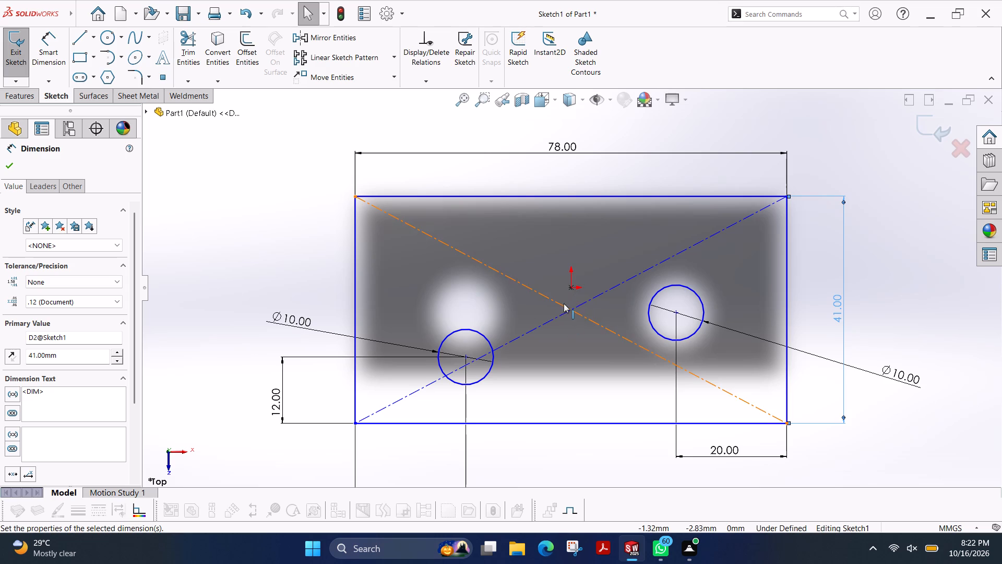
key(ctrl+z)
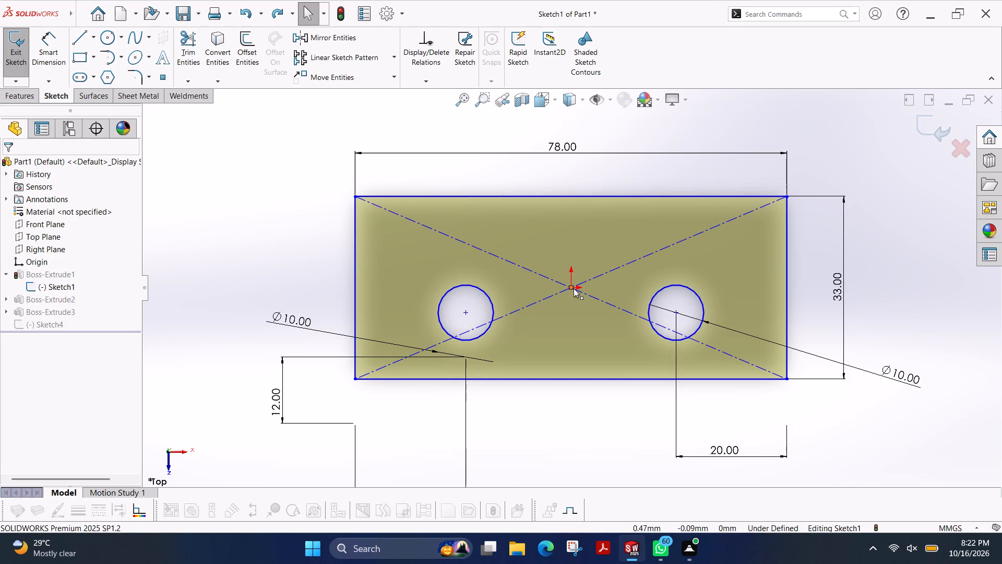
Draw a 39 mm horizontal construction line from the plate rectangle's centre to the midpoint of its short edge on the +X side.
click(79, 41)
click(55, 306)
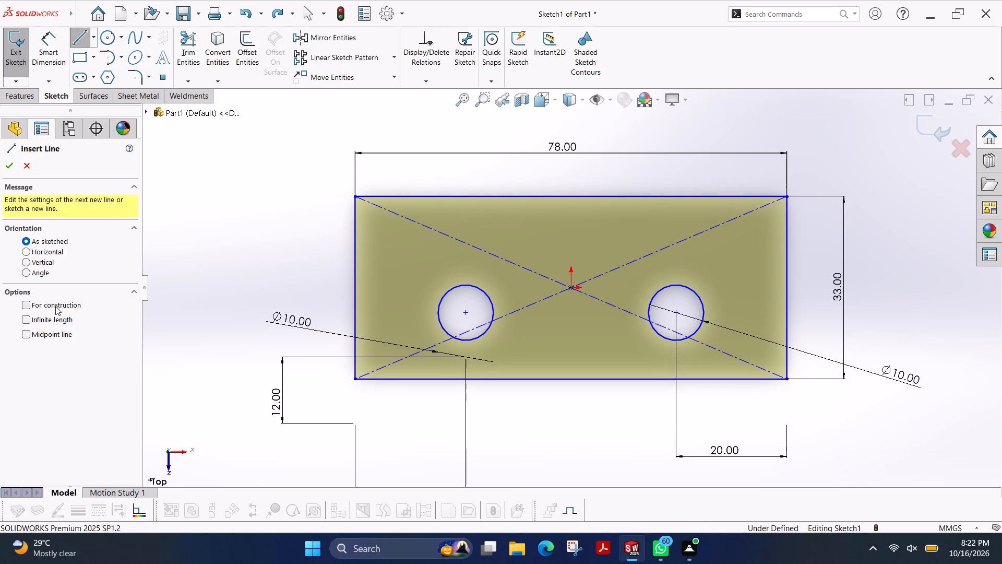
click(570, 288)
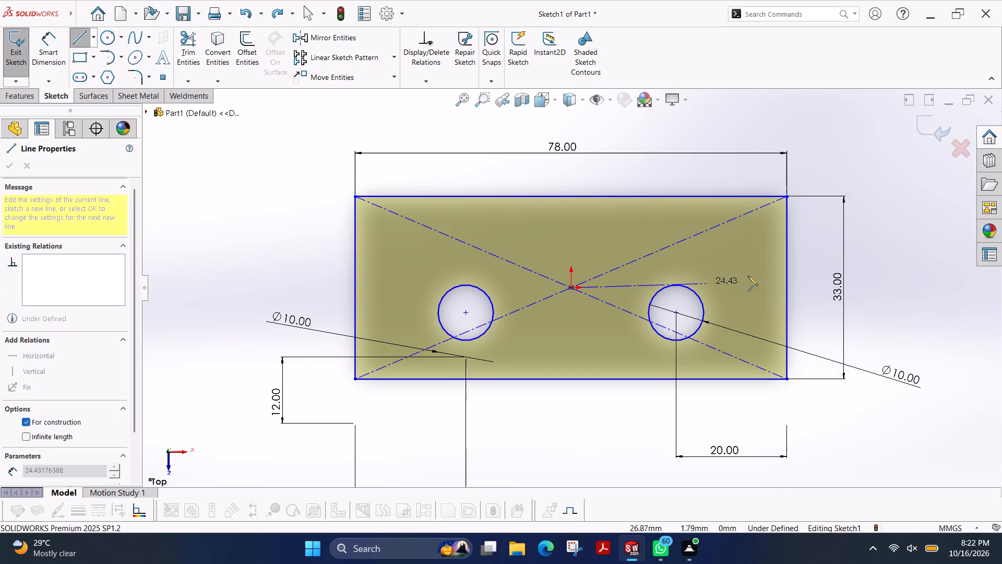
click(786, 290)
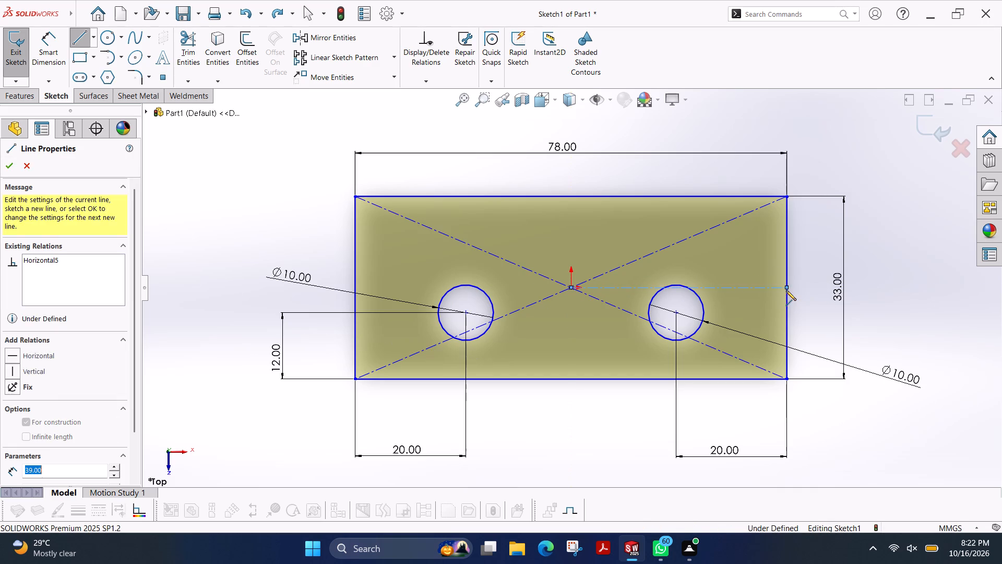
key(Escape)
Set the plate rectangle's shorter side to 41 mm.
double_click(837, 289)
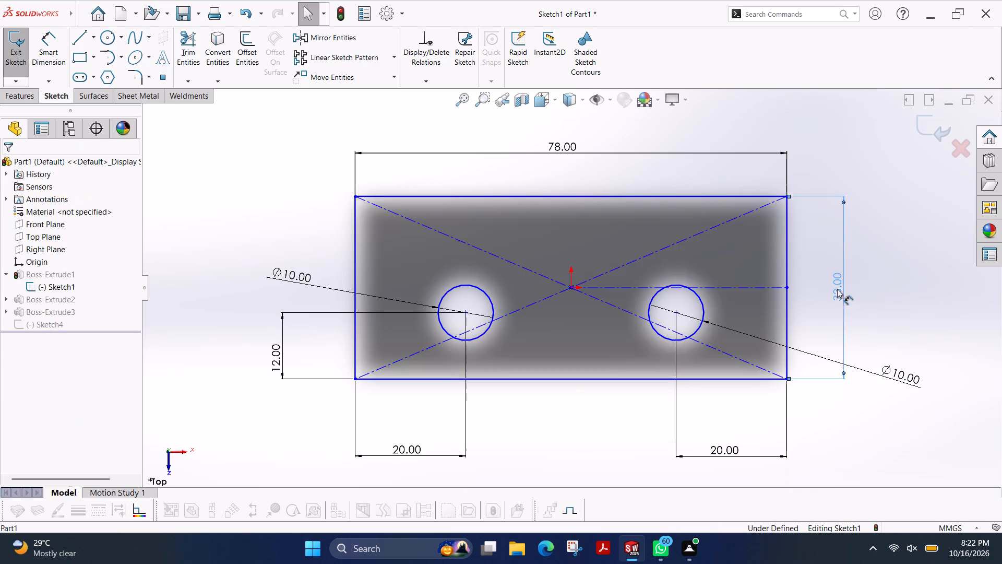
key(4)
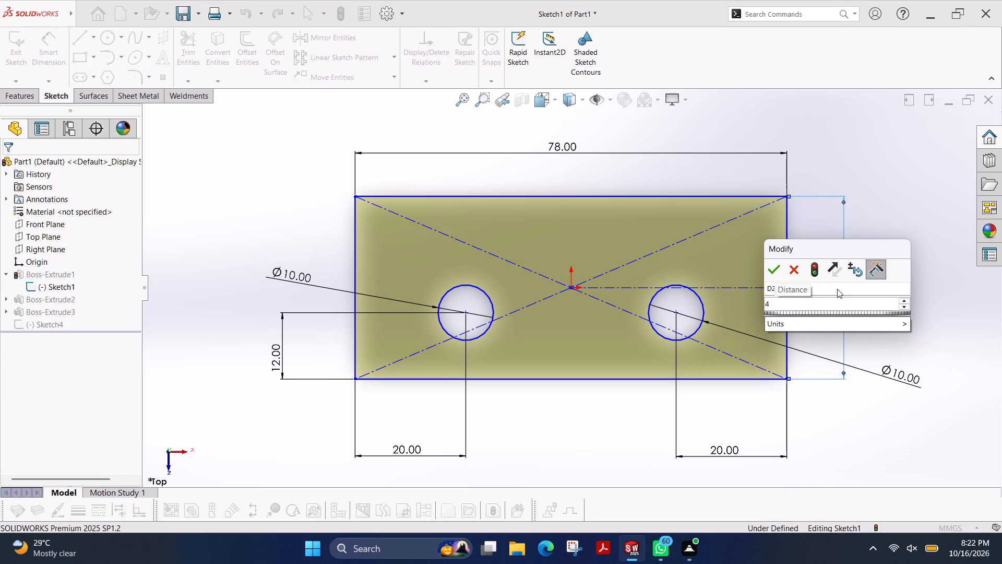
key(1)
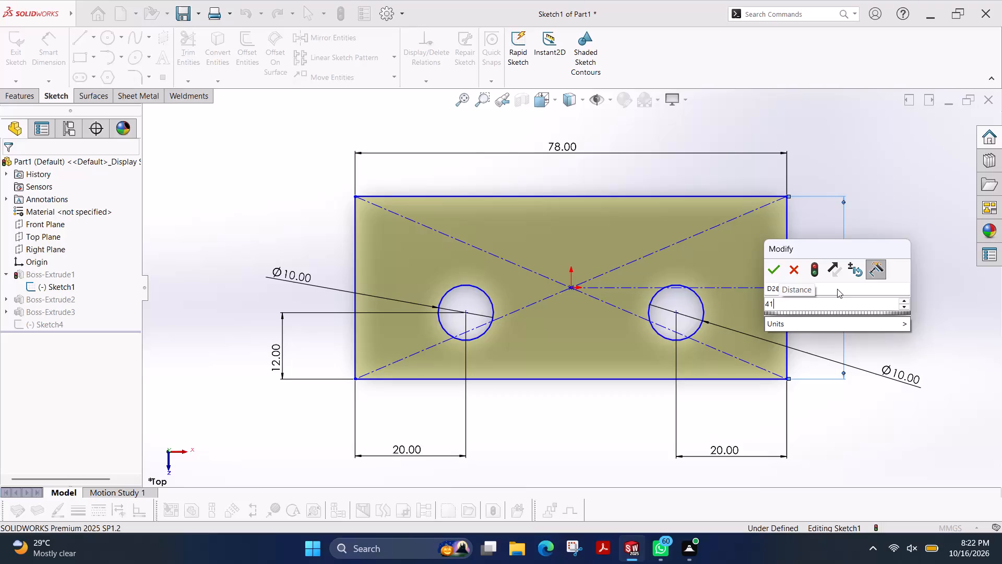
key(Return)
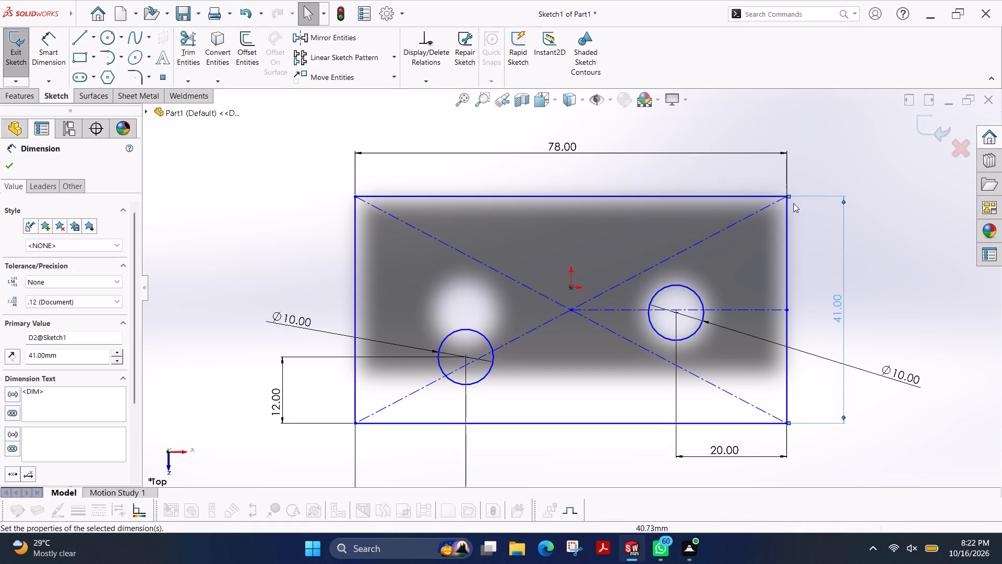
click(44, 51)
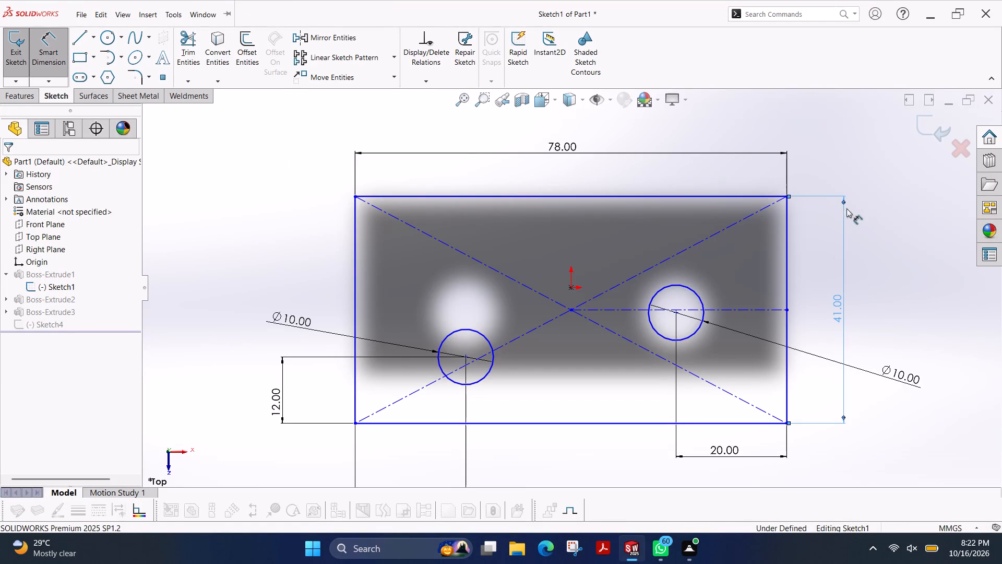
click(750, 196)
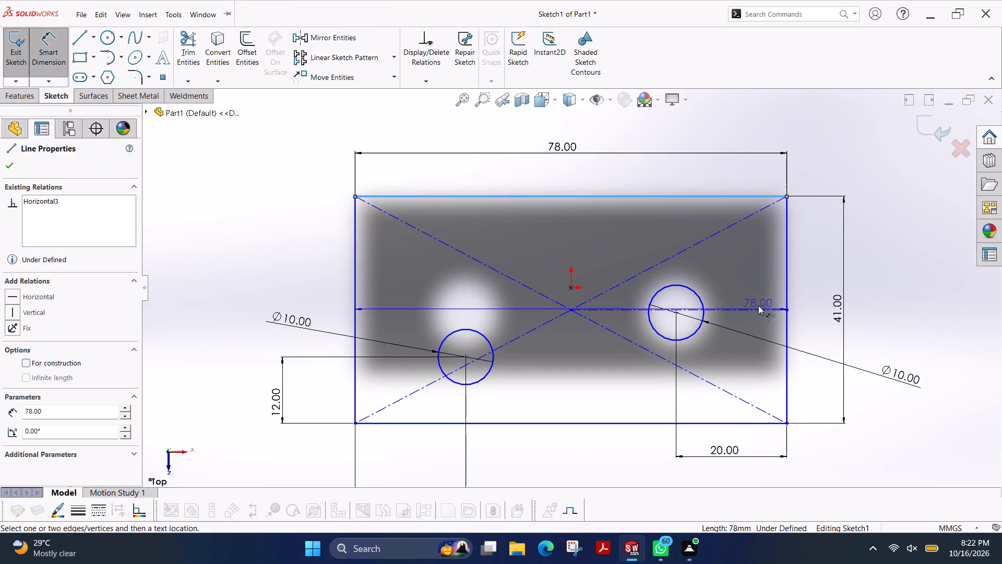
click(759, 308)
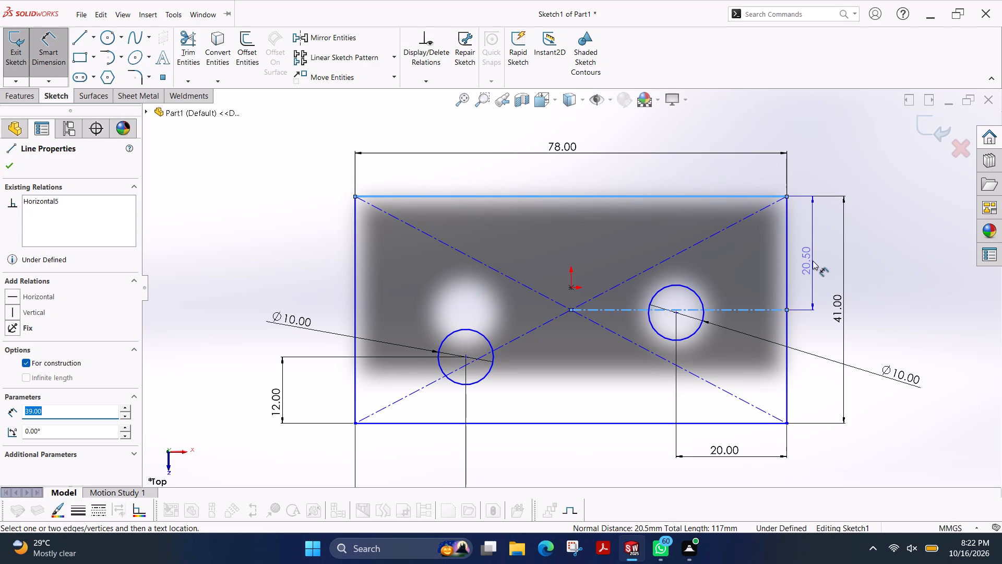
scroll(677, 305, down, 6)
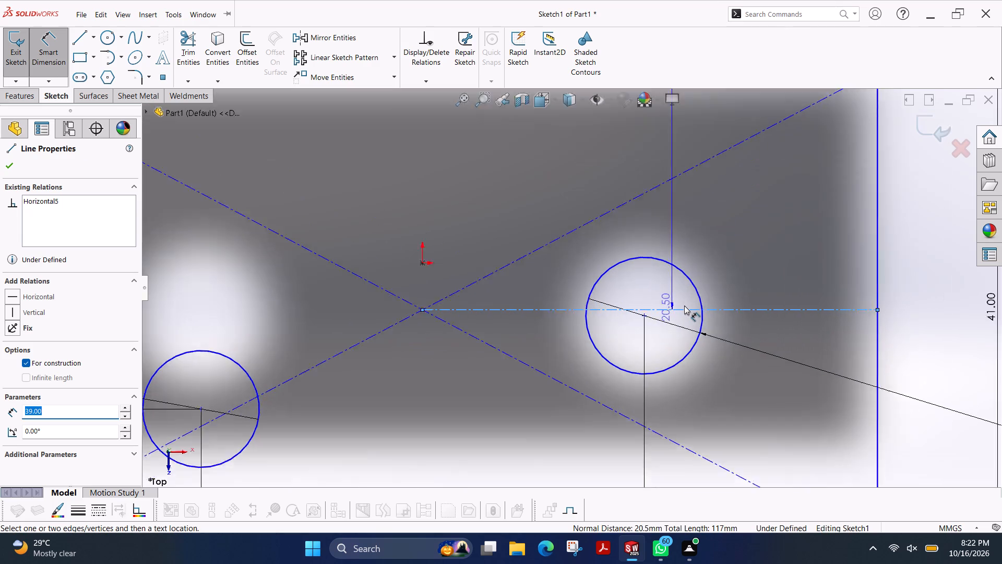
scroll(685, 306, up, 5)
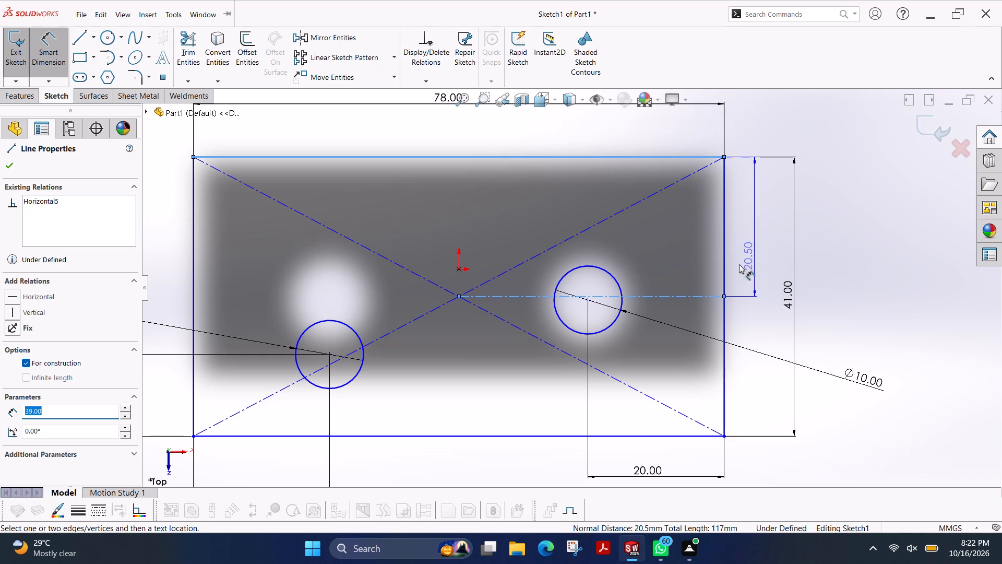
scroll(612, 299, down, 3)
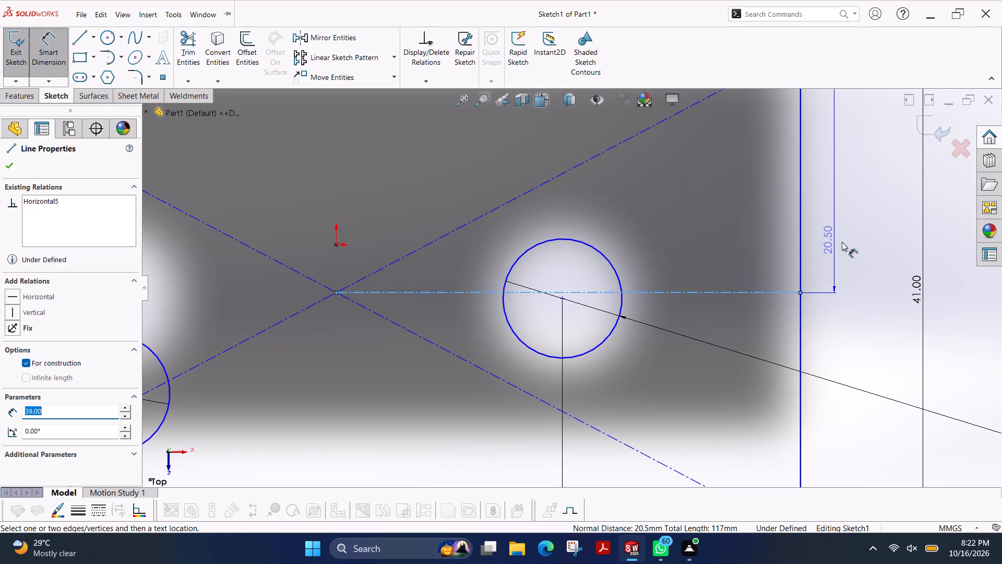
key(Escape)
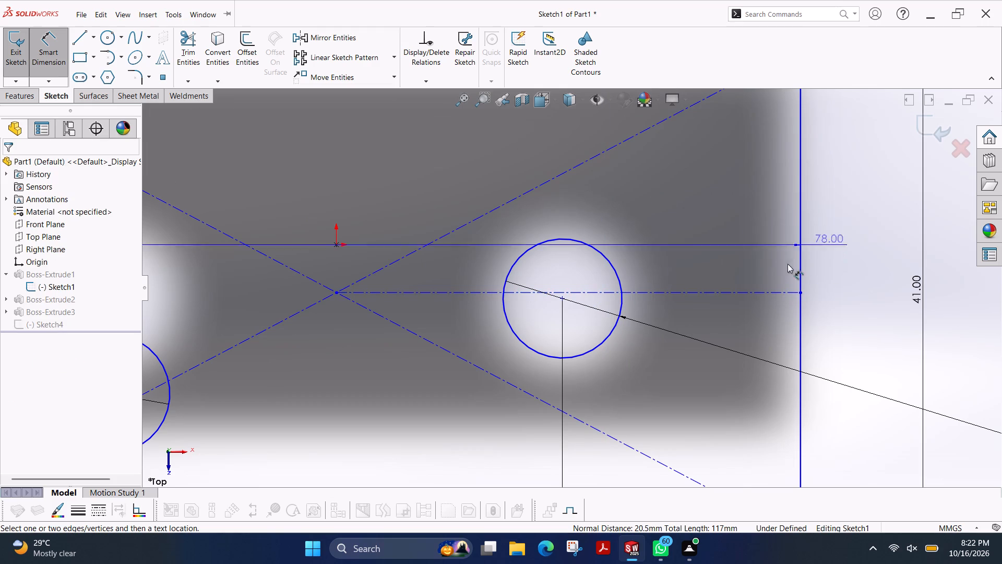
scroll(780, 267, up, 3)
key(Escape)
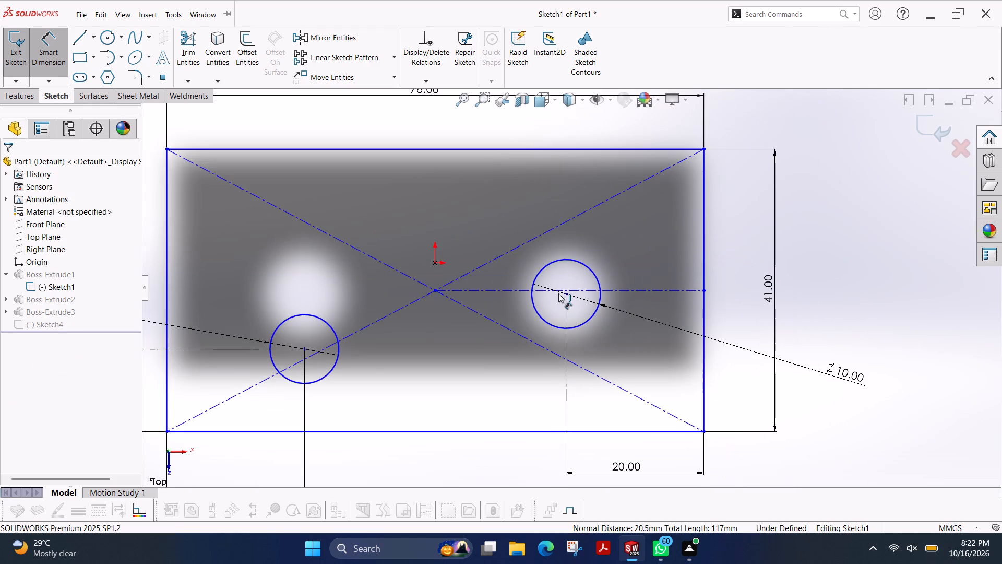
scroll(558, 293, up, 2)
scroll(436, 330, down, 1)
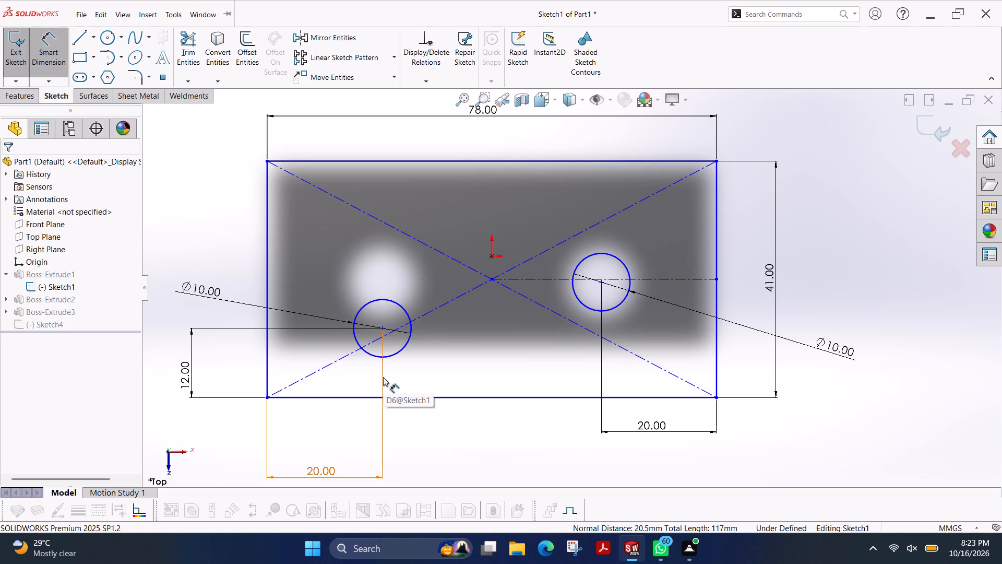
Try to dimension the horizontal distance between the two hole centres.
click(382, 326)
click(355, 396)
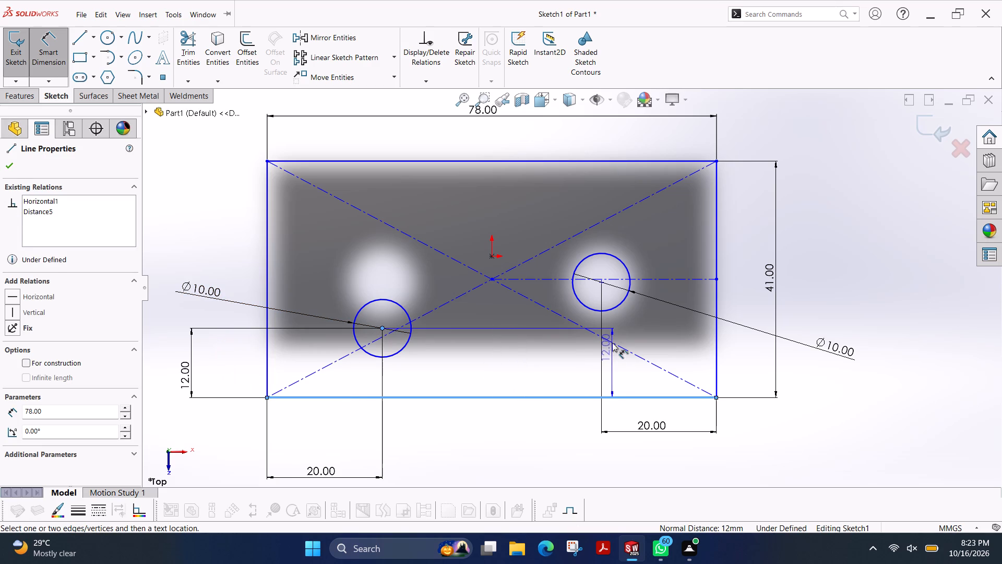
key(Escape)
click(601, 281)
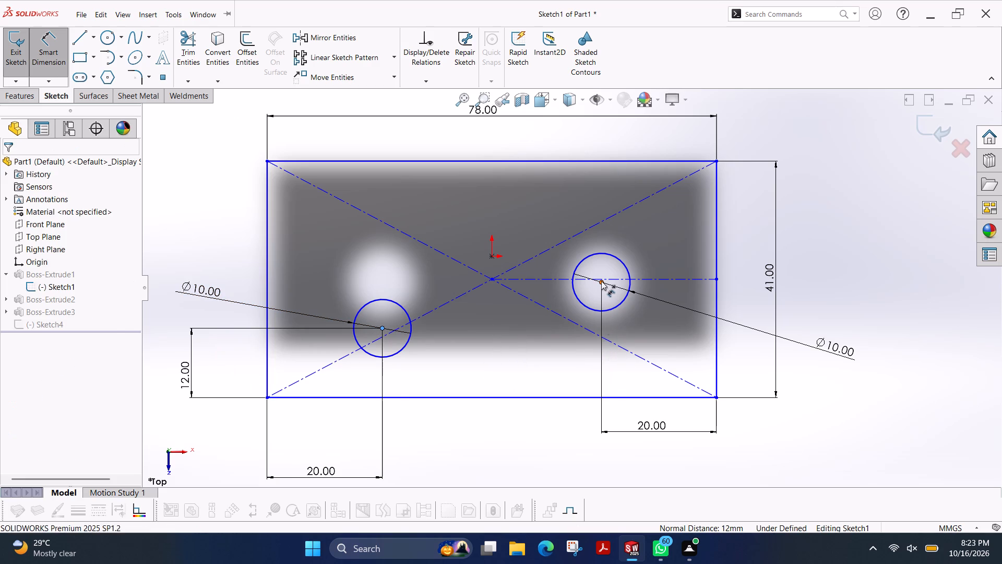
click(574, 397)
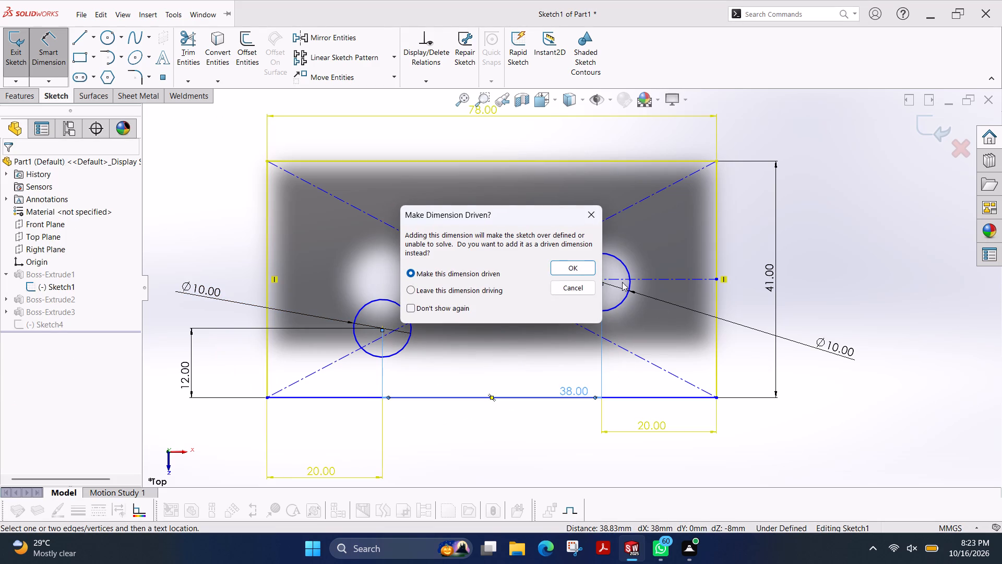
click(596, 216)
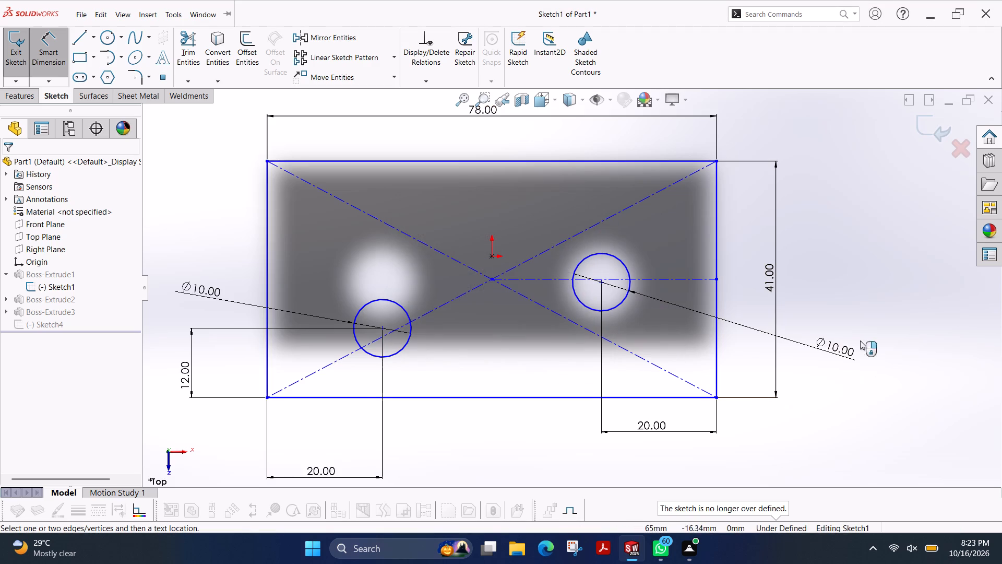
Dimension the centre of the hole crossed by the construction line 12 mm from the plate's lower long edge, and finish the sketch.
scroll(607, 285, down, 2)
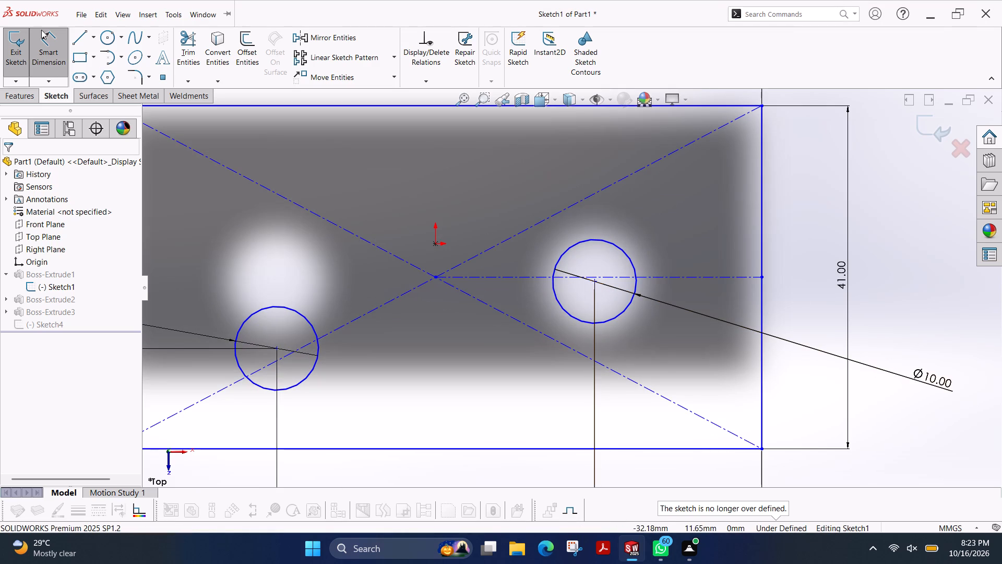
click(594, 281)
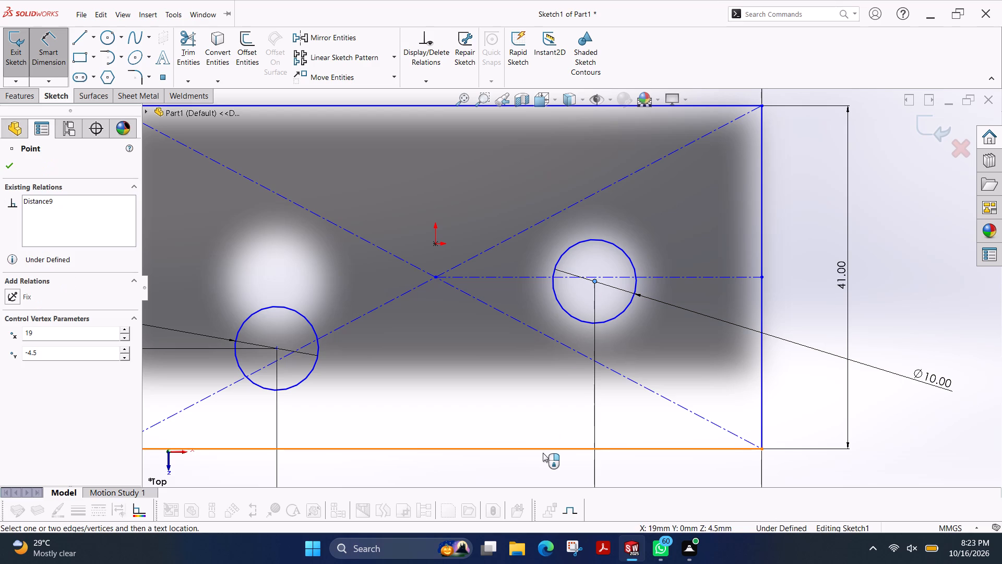
click(545, 450)
click(795, 392)
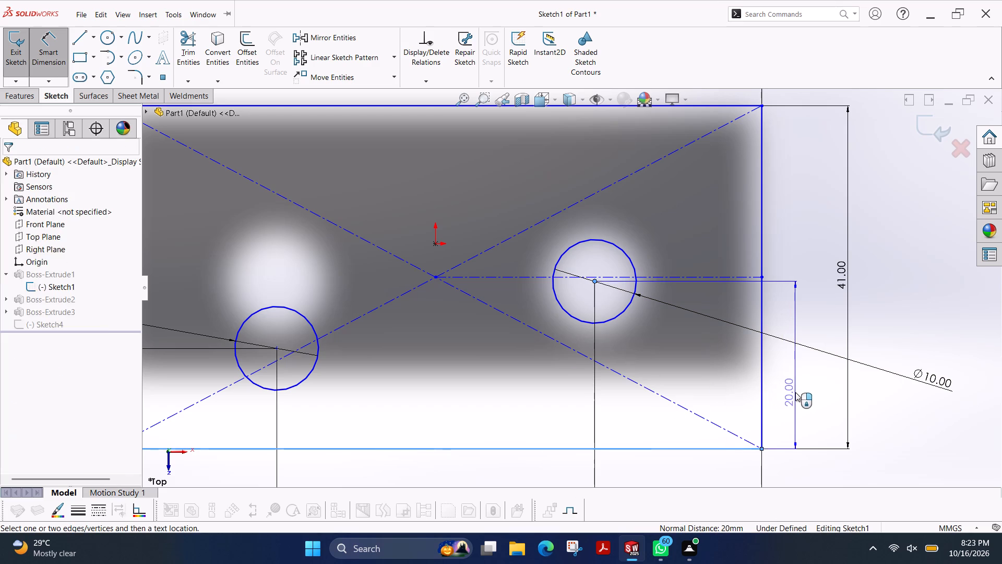
text(12)
key(Return)
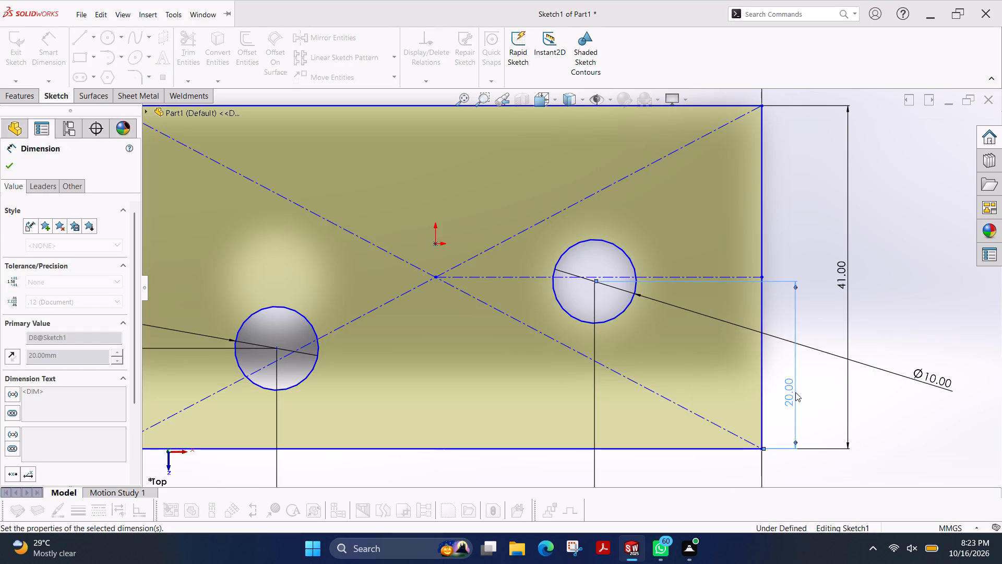
scroll(823, 316, up, 1)
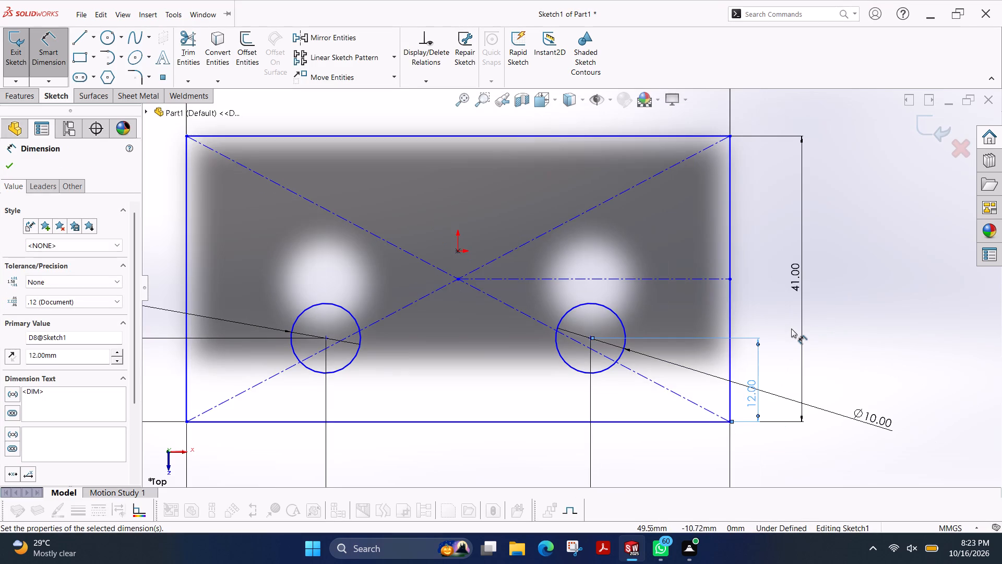
scroll(791, 329, up, 3)
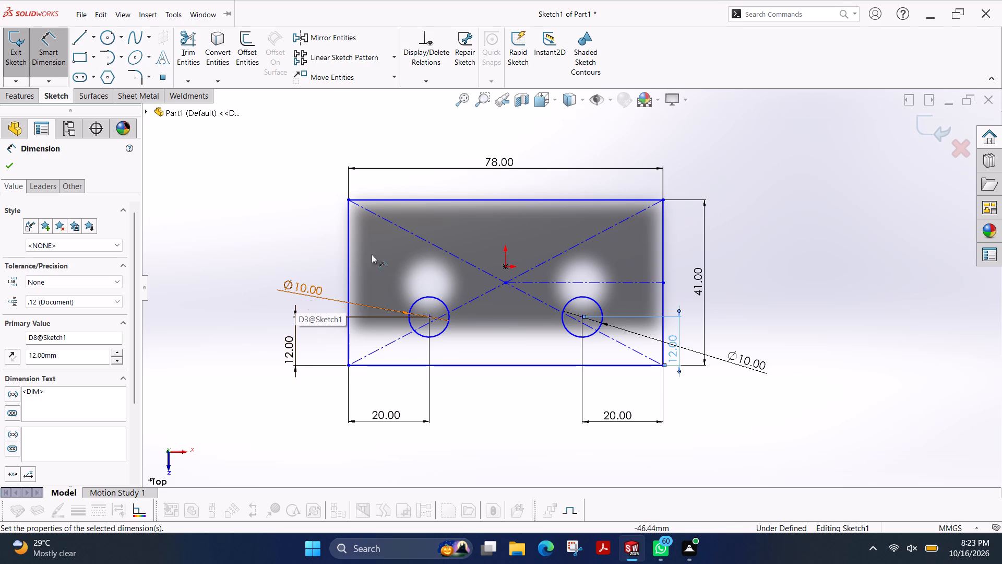
click(6, 164)
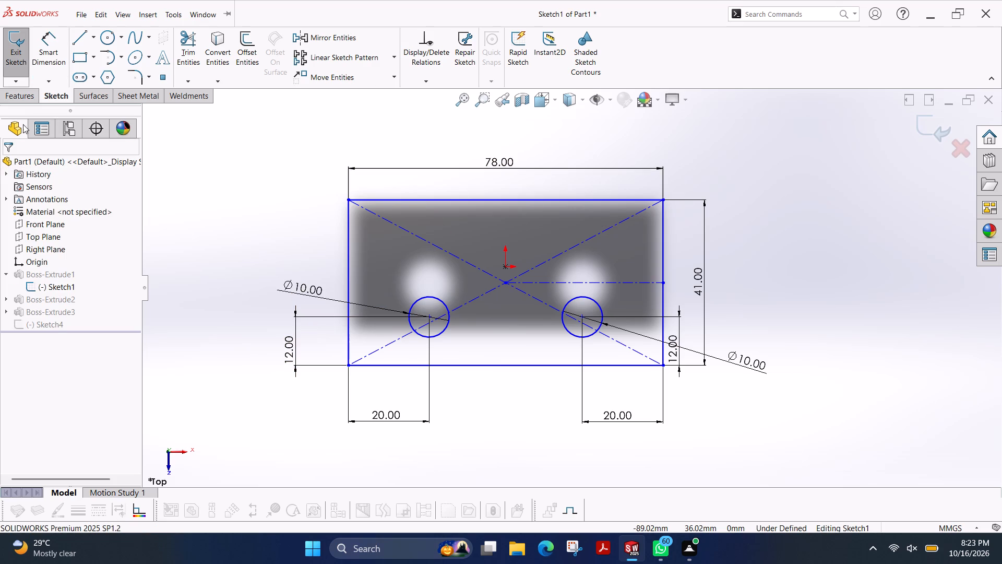
click(10, 51)
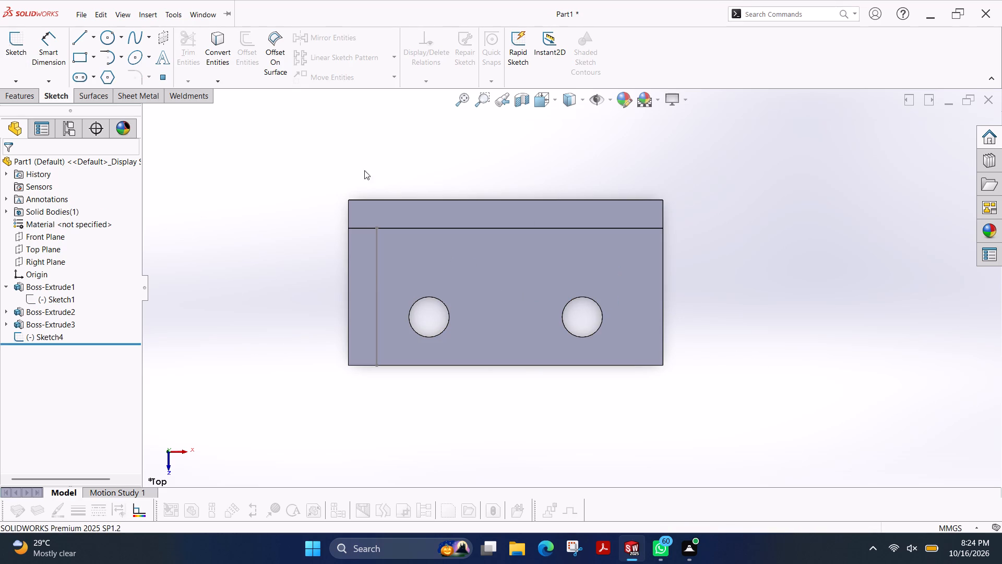
Check the plate's width between its two long outer edges with a trial dimension.
click(56, 49)
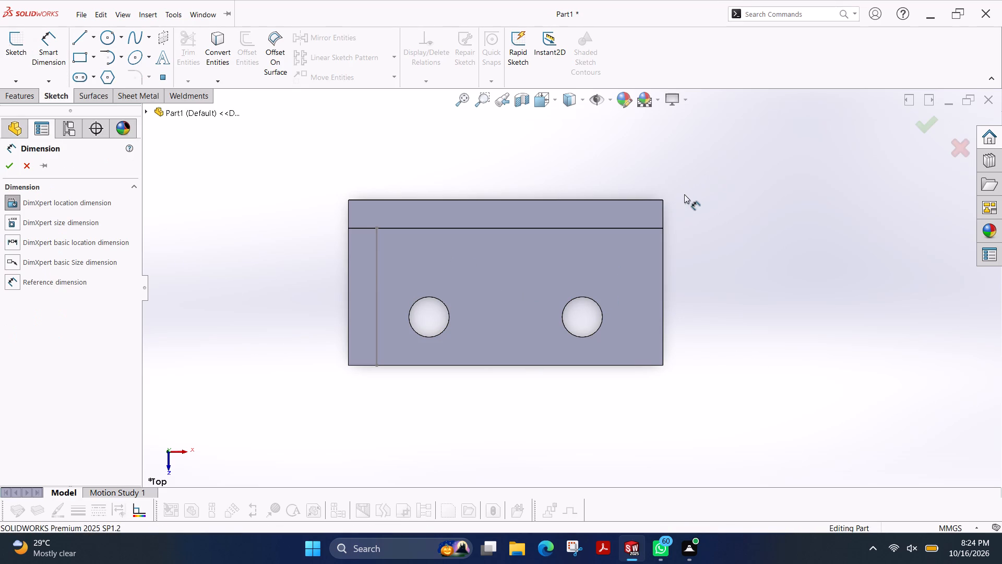
click(647, 199)
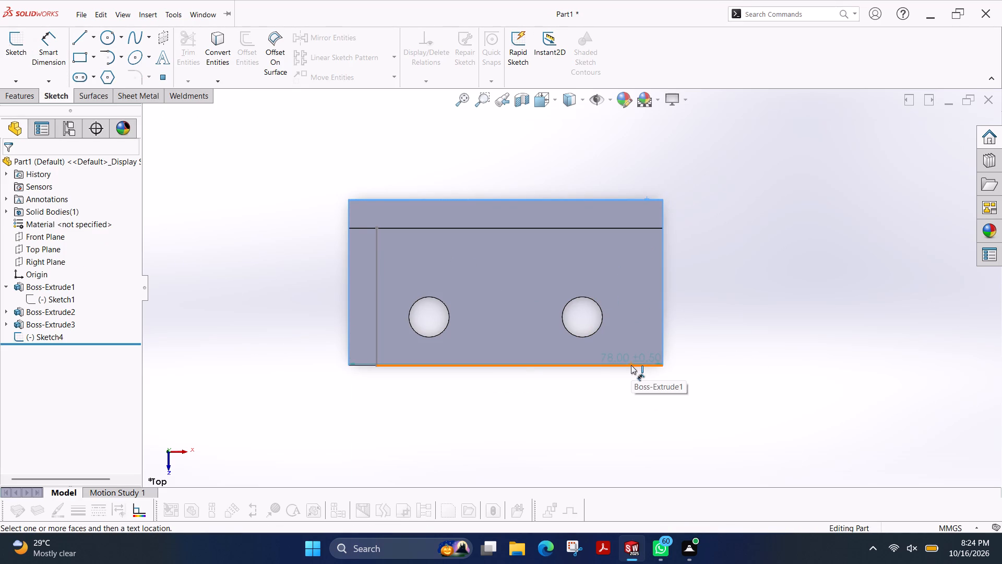
click(631, 365)
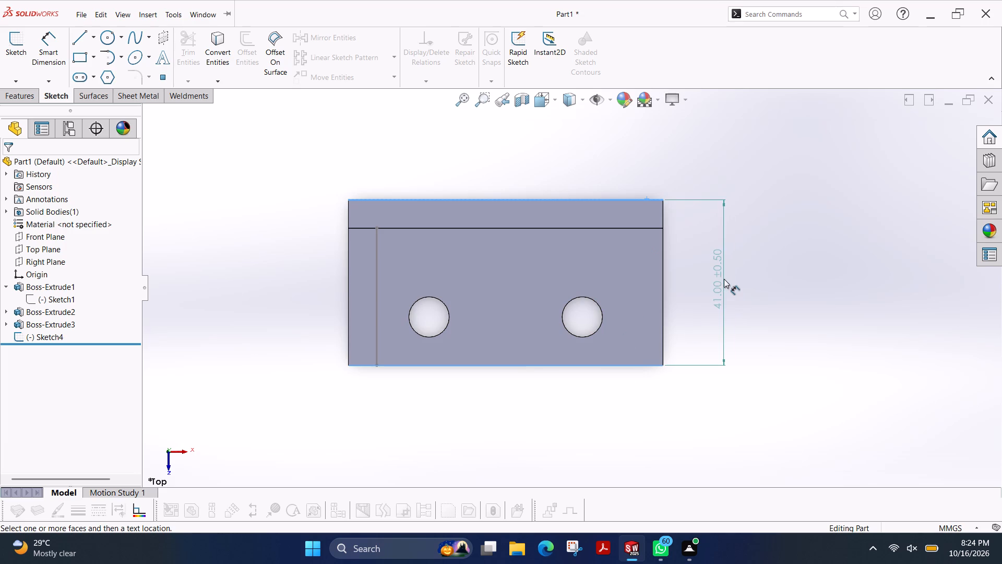
key(Escape)
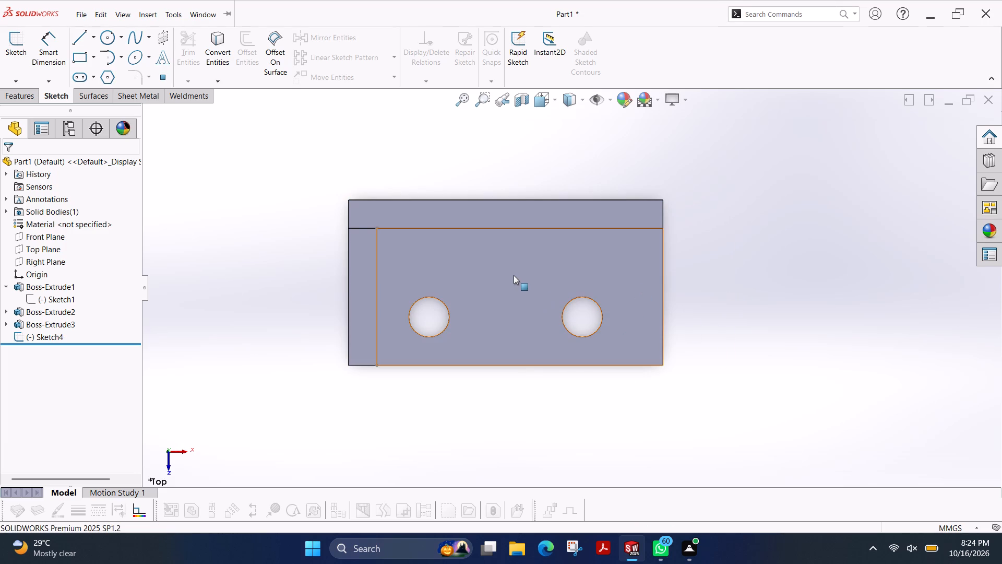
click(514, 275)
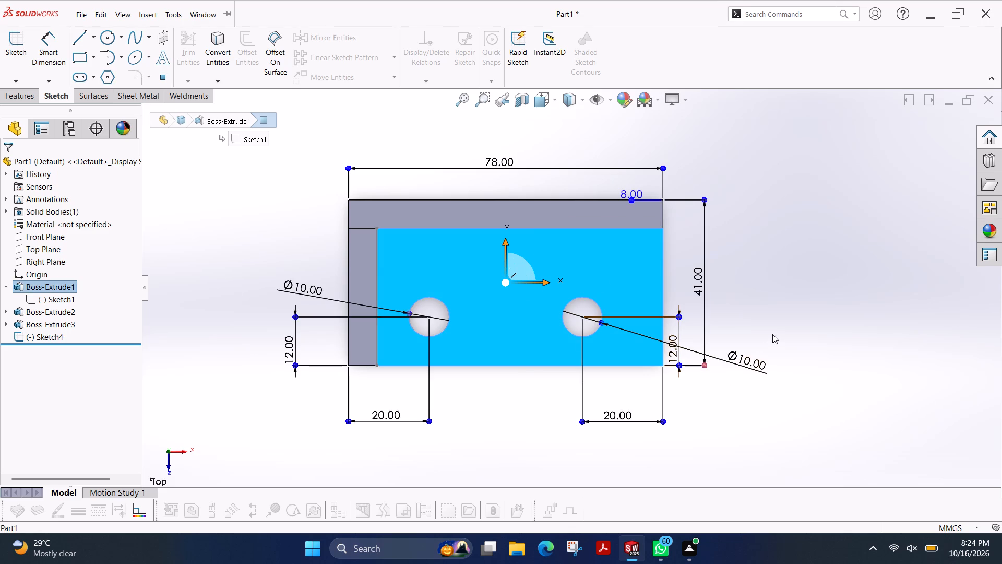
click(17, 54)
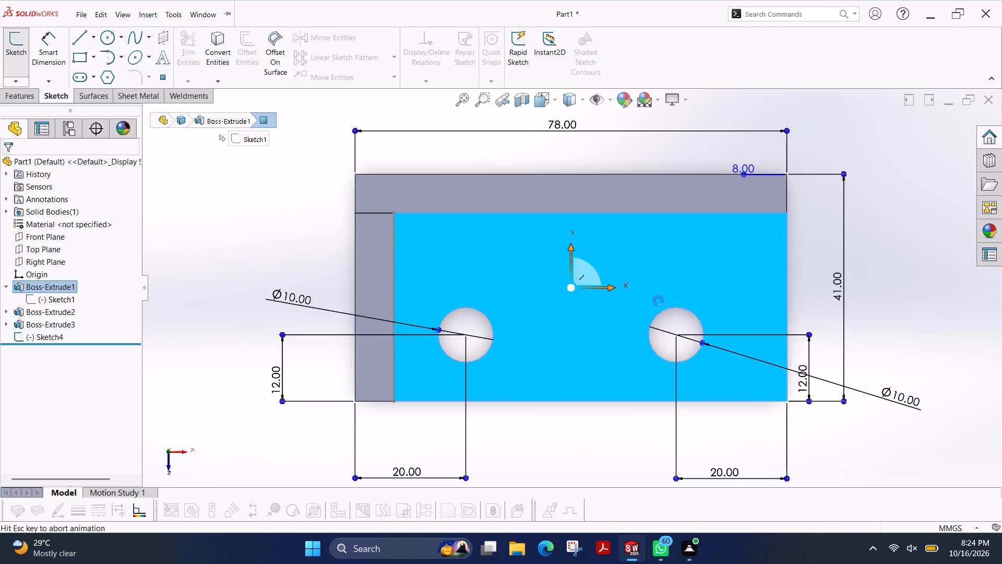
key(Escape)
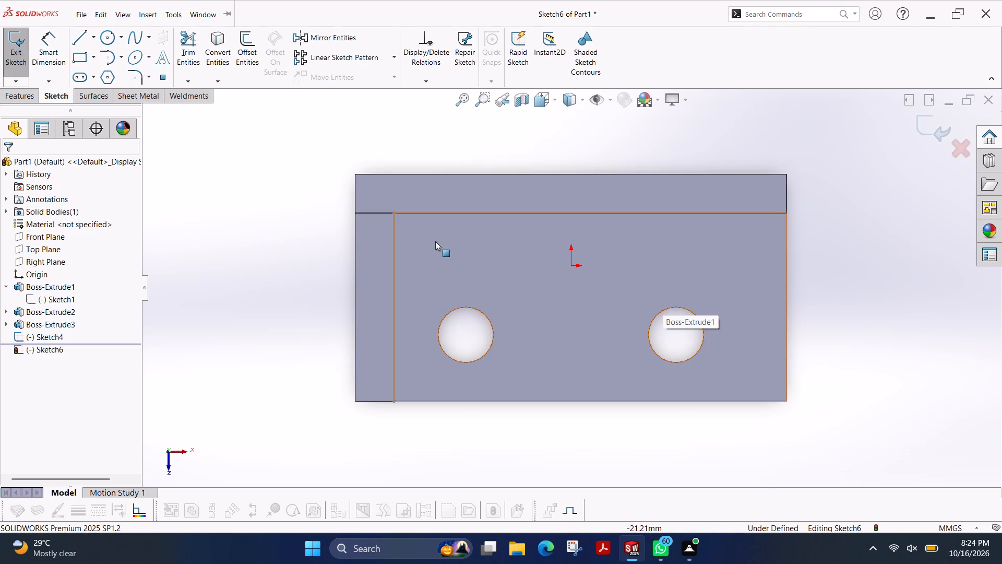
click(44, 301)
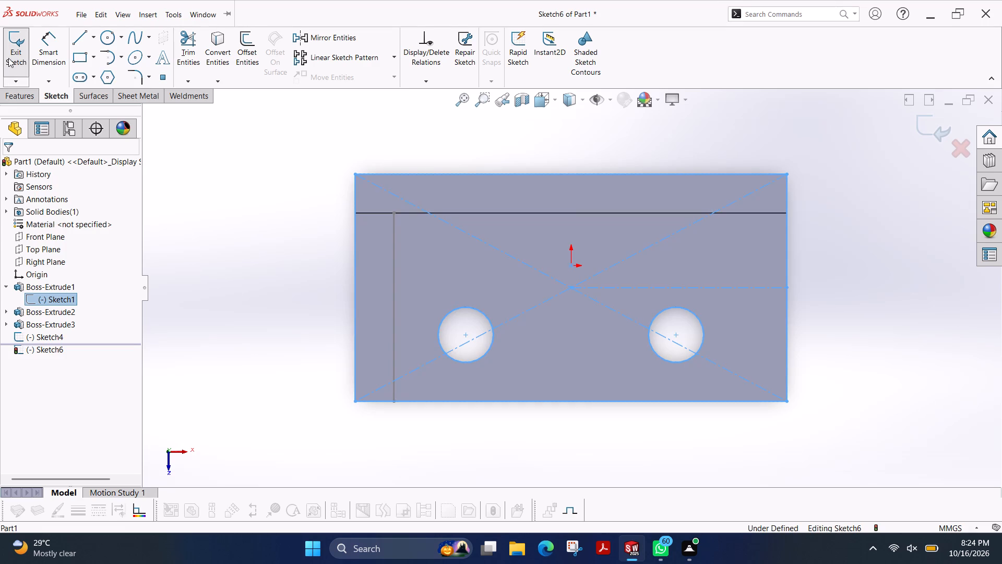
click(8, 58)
Trim away all the construction lines in the base plate's sketch, including the segments crossing both holes, and finish the sketch.
click(55, 299)
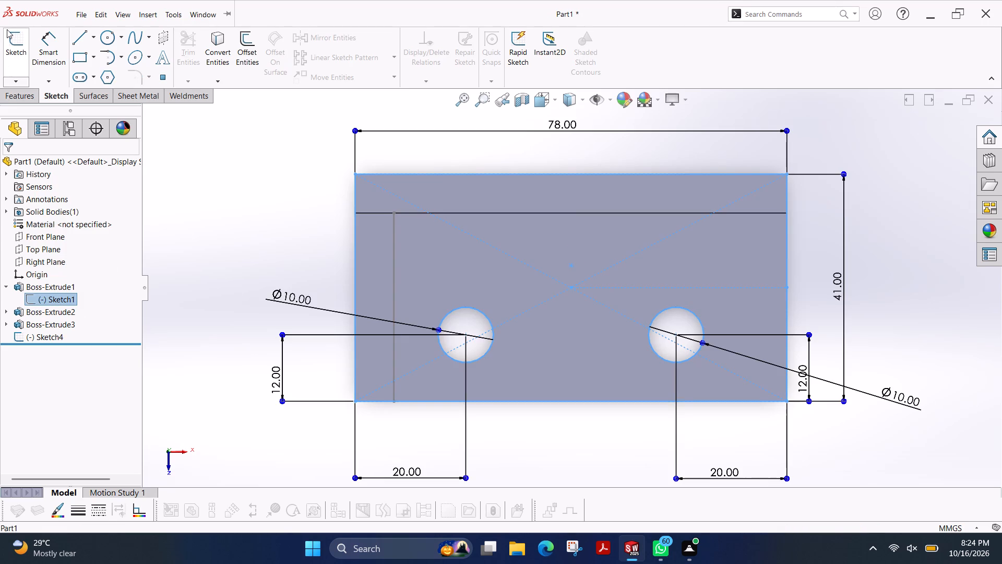
click(21, 45)
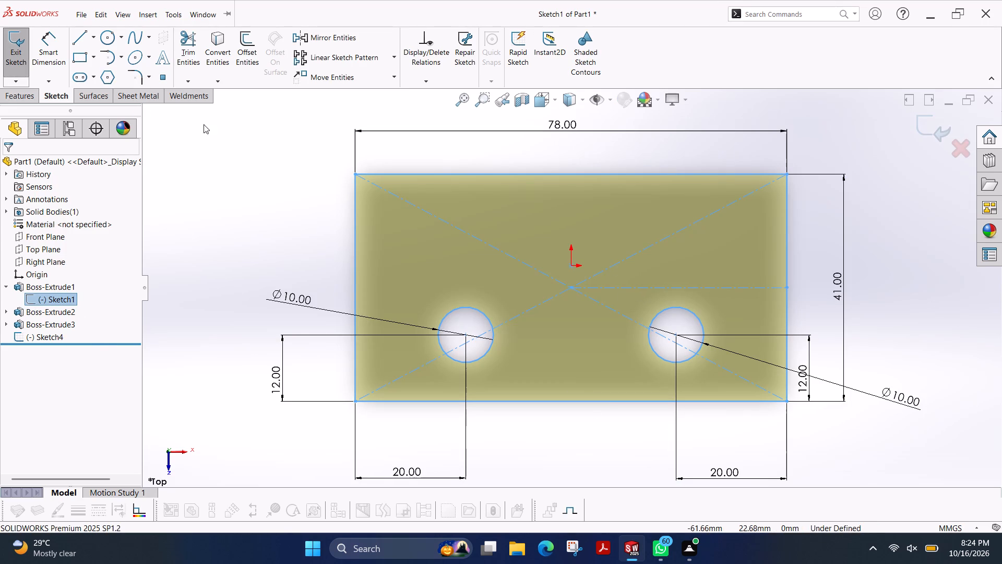
click(309, 124)
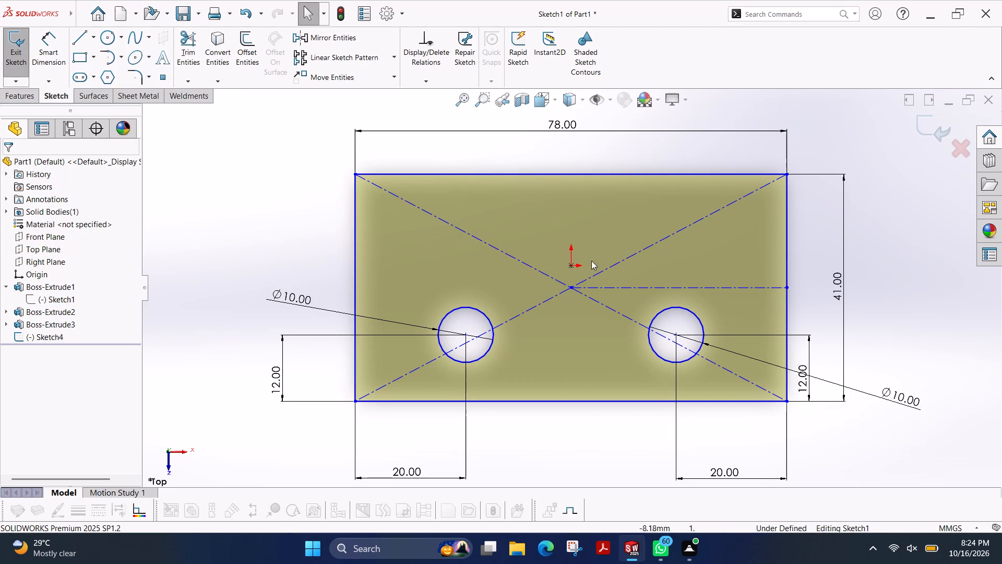
click(179, 51)
drag(538, 249, 629, 238)
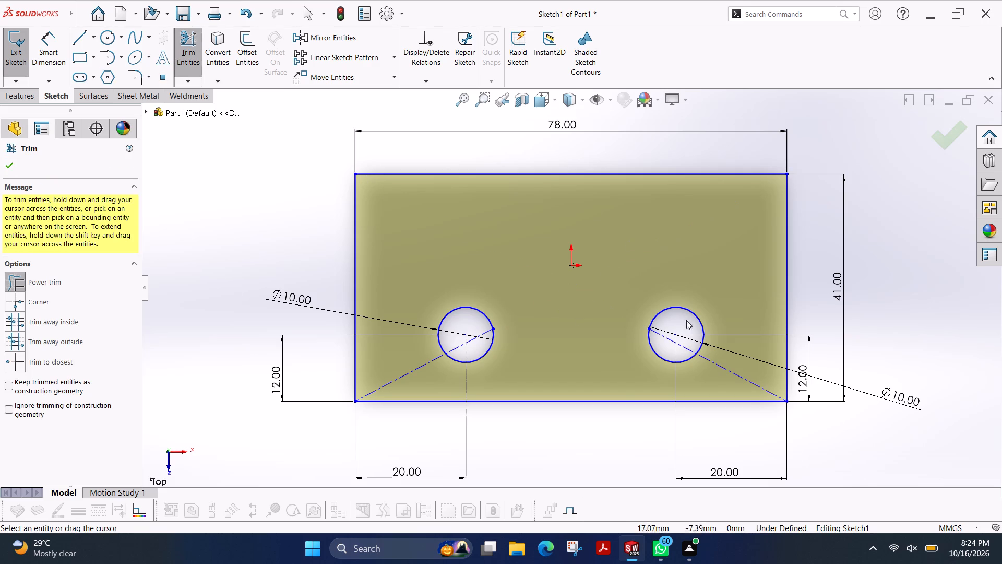
drag(730, 358, 708, 373)
drag(387, 349, 434, 380)
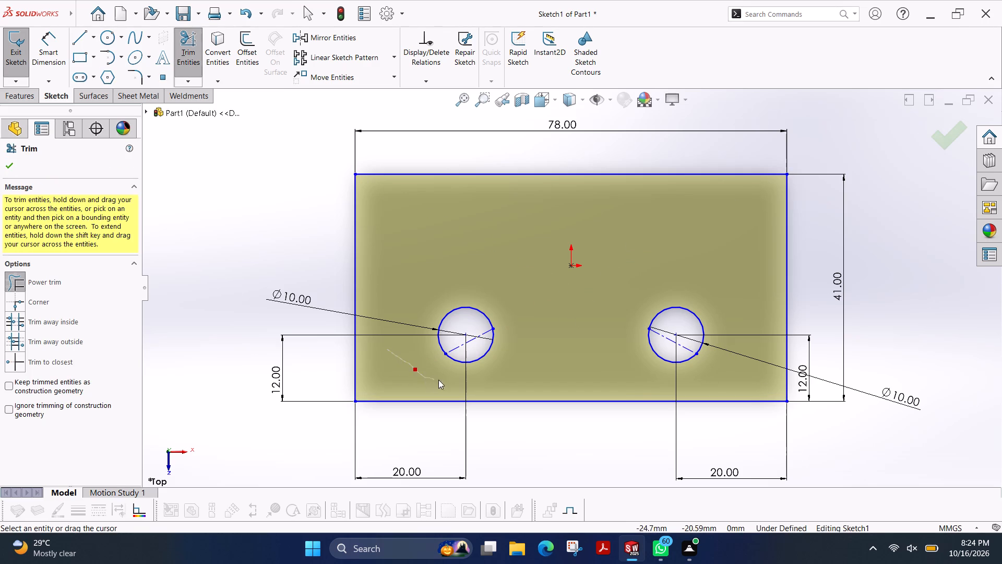
drag(461, 333, 470, 346)
drag(673, 331, 669, 351)
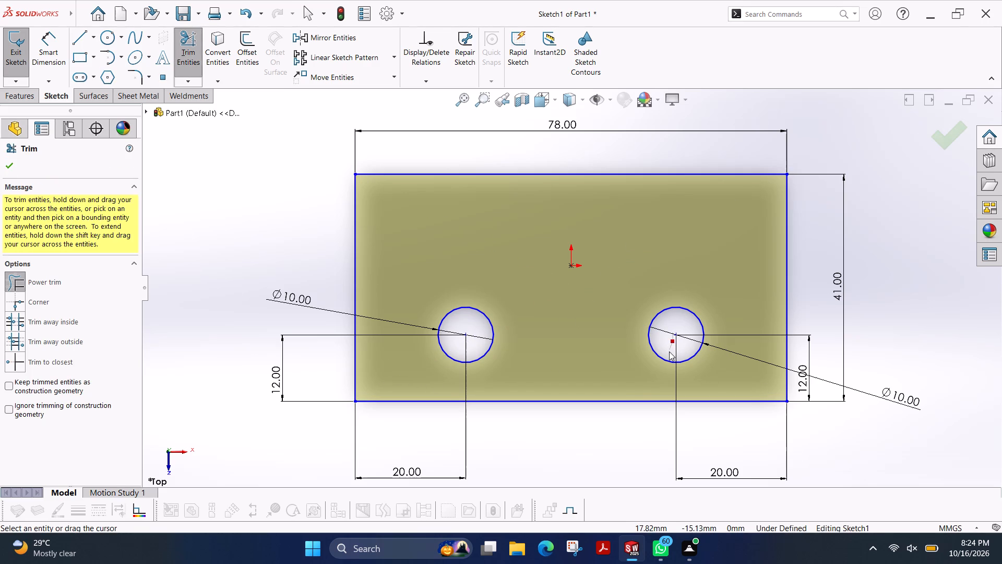
drag(669, 351, 669, 352)
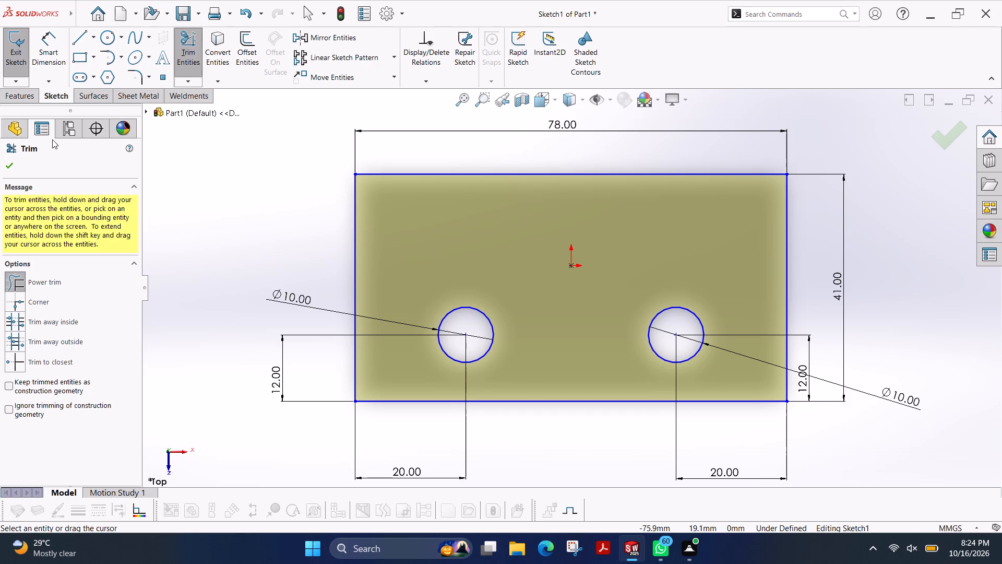
click(16, 163)
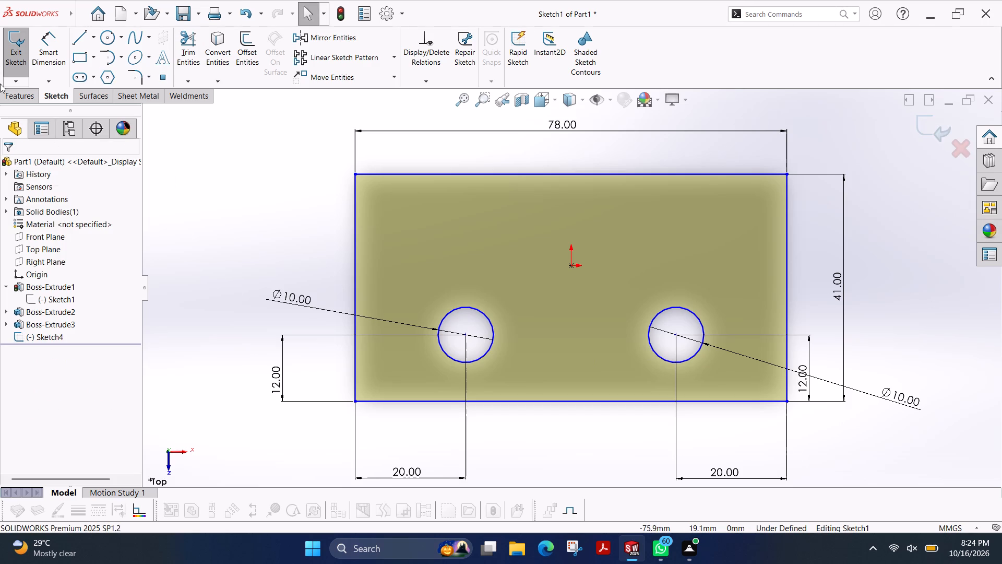
click(16, 92)
click(56, 95)
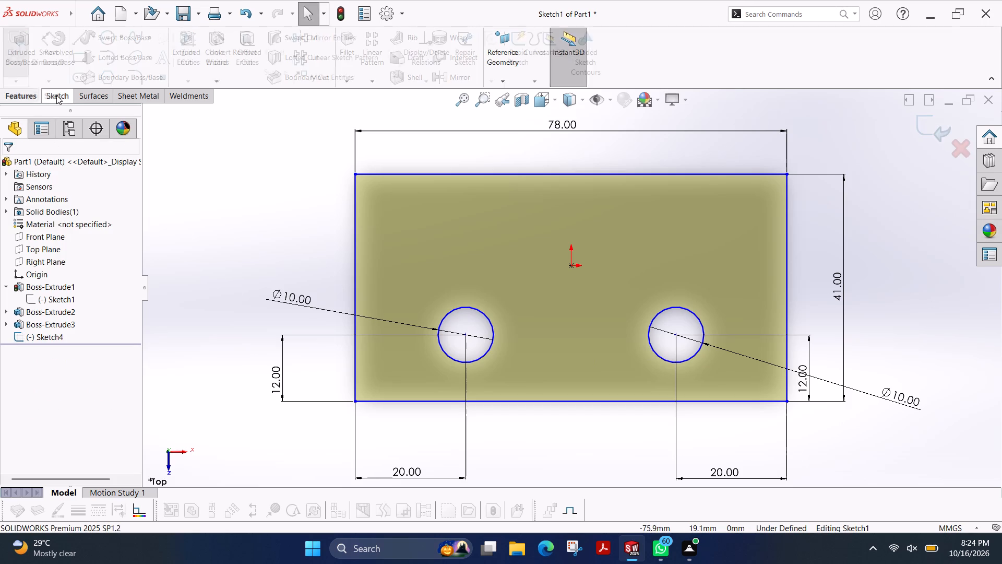
click(14, 56)
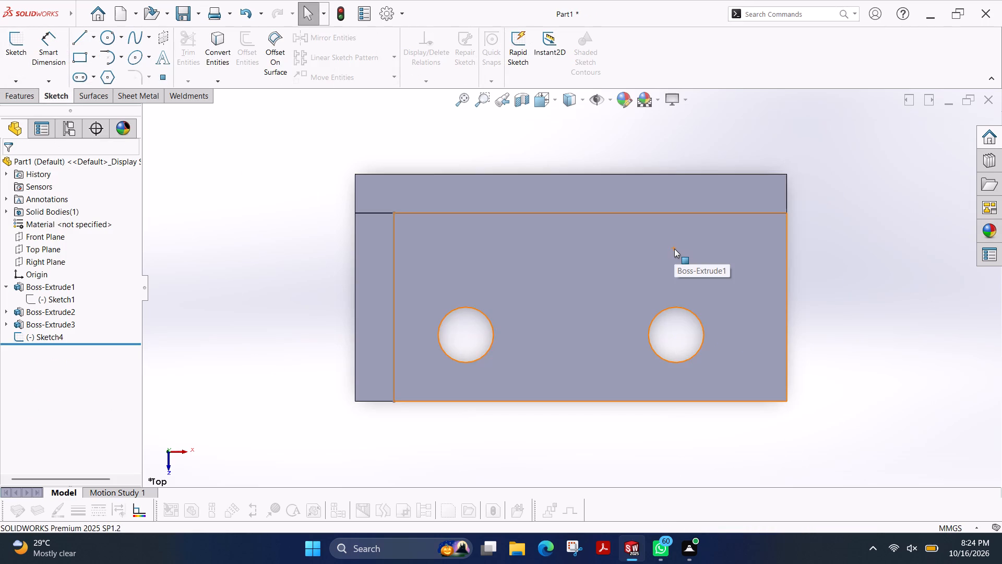
Check the plate's width between its two long outer edges with a trial dimension in a new sketch on the plate's inner face.
scroll(674, 249, up, 1)
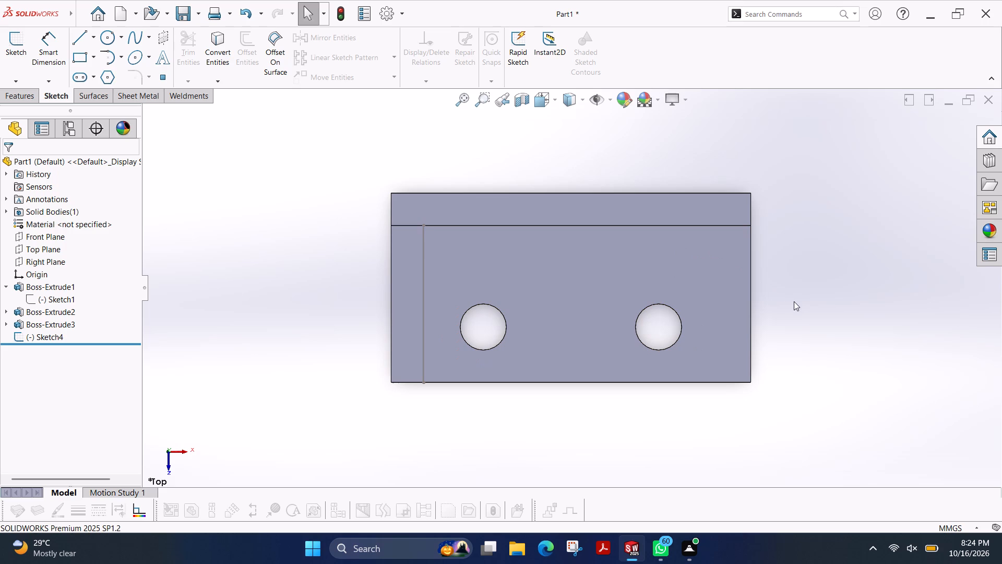
ctrl+shift+middle_drag(815, 298, 796, 267)
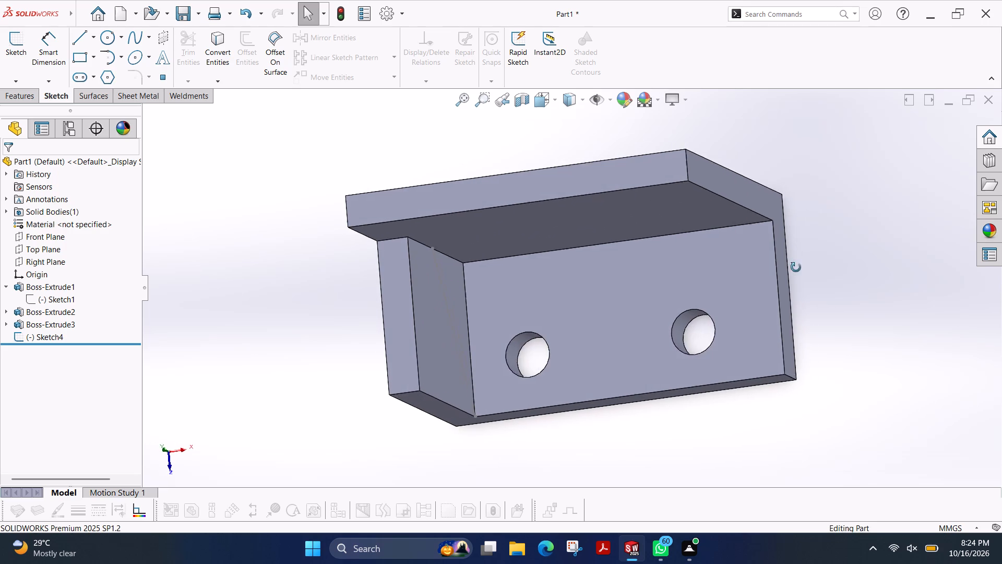
ctrl+shift+middle_drag(796, 267, 802, 268)
click(667, 283)
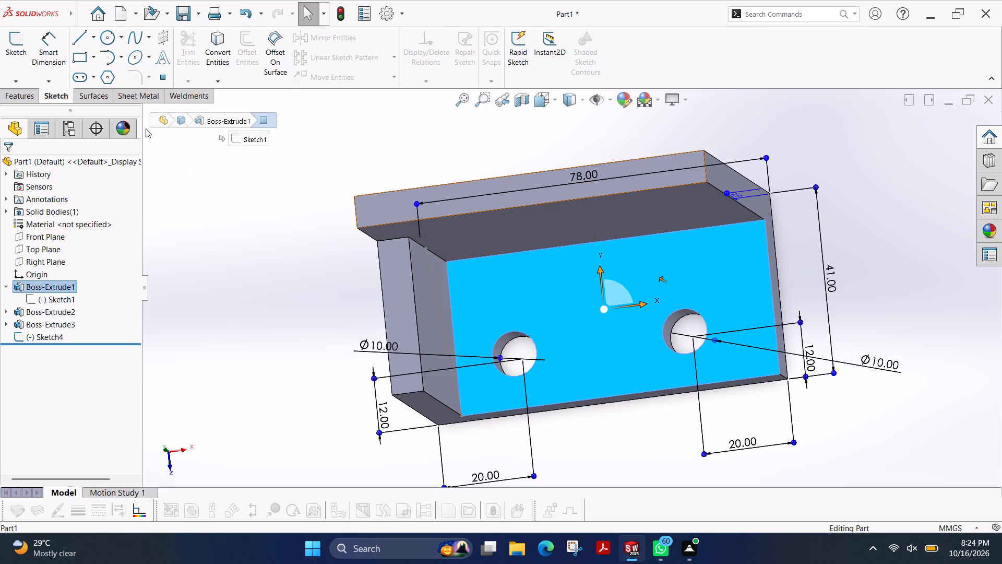
click(10, 50)
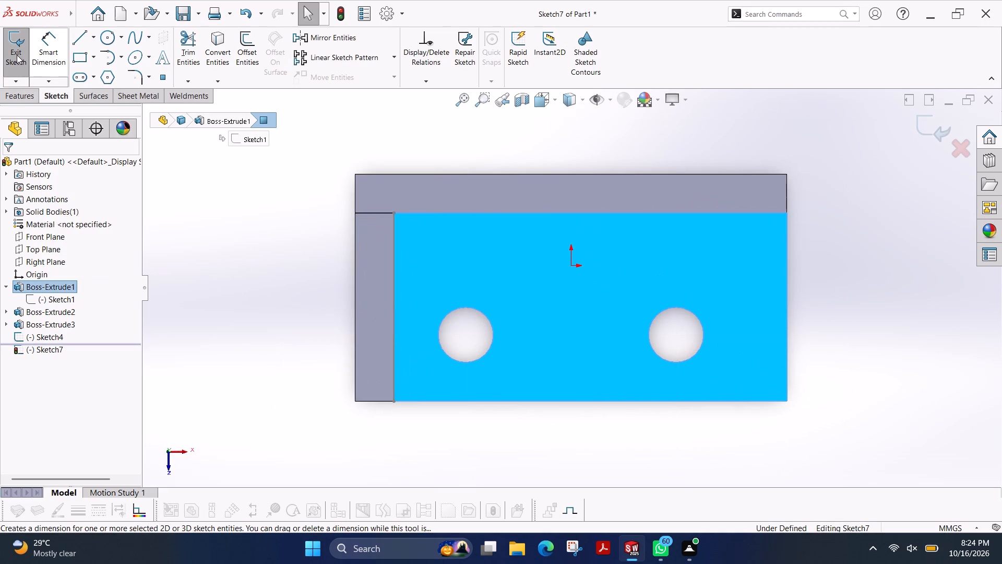
click(47, 48)
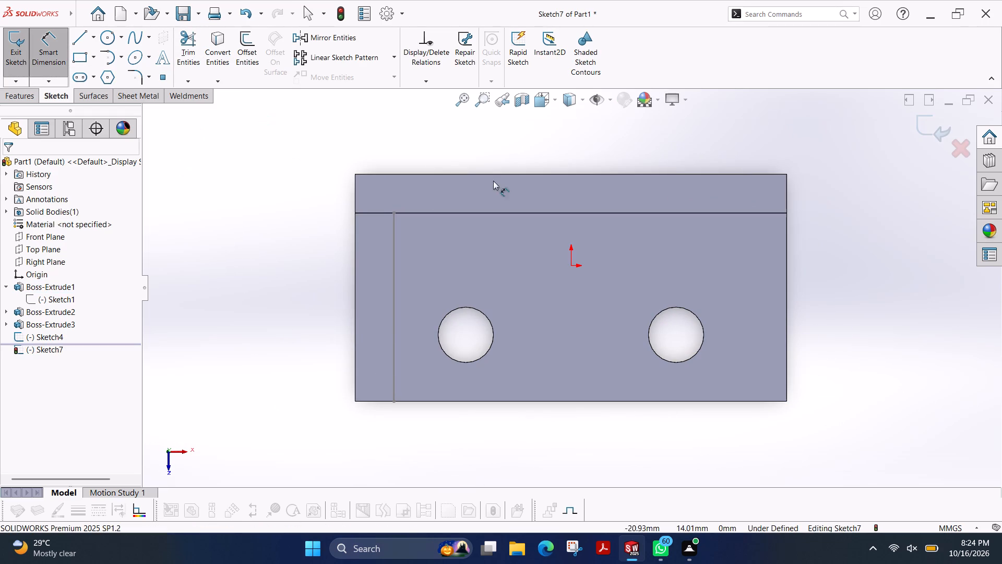
click(616, 174)
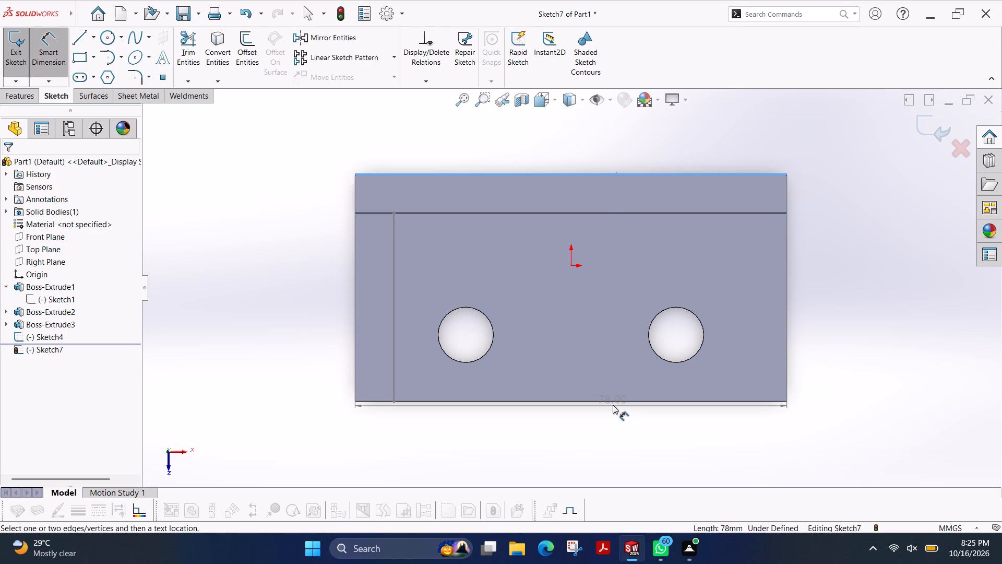
click(612, 401)
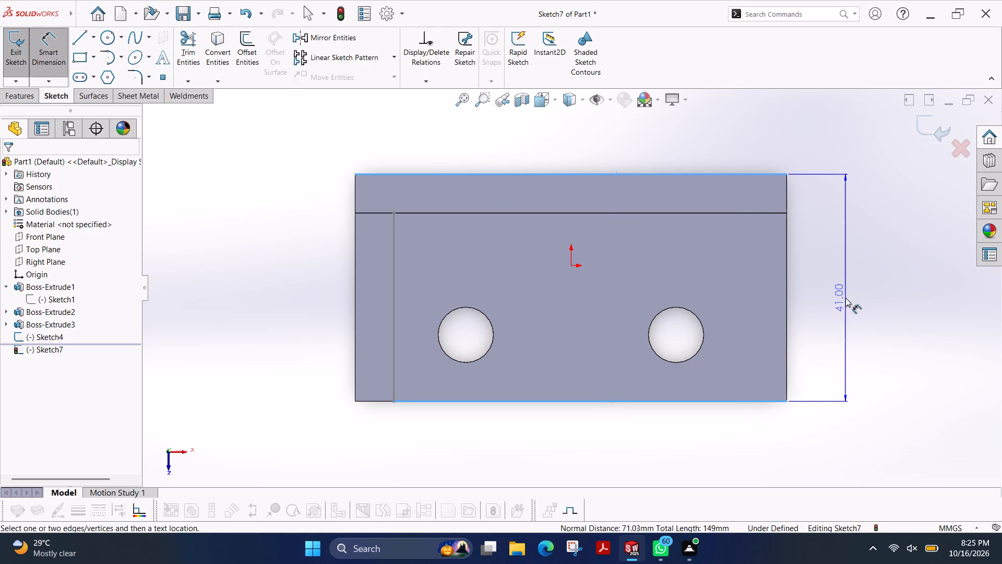
key(Escape)
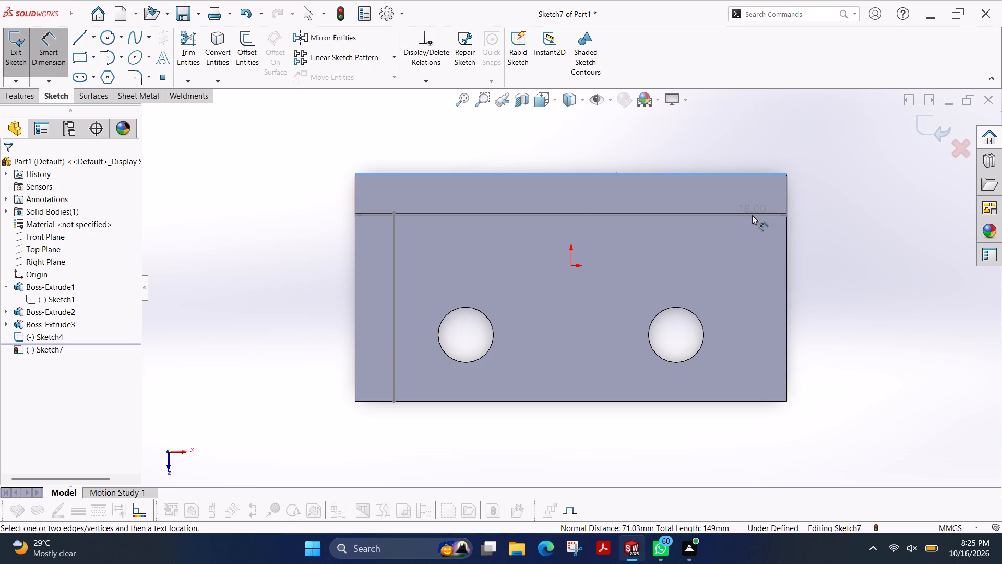
Check the thickness of the long wall and of the end wall with trial dimensions, and leave the sketch.
click(751, 214)
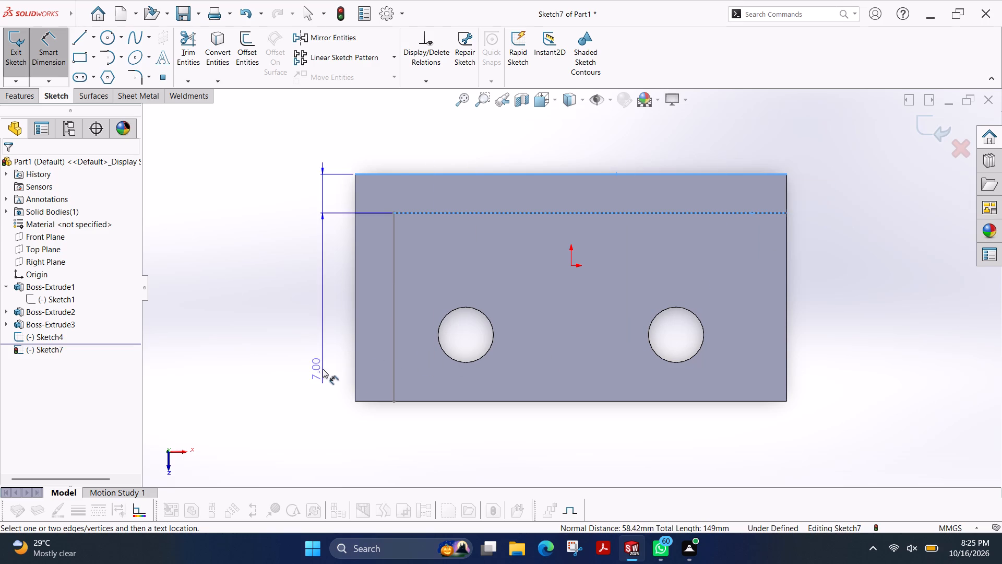
key(Escape)
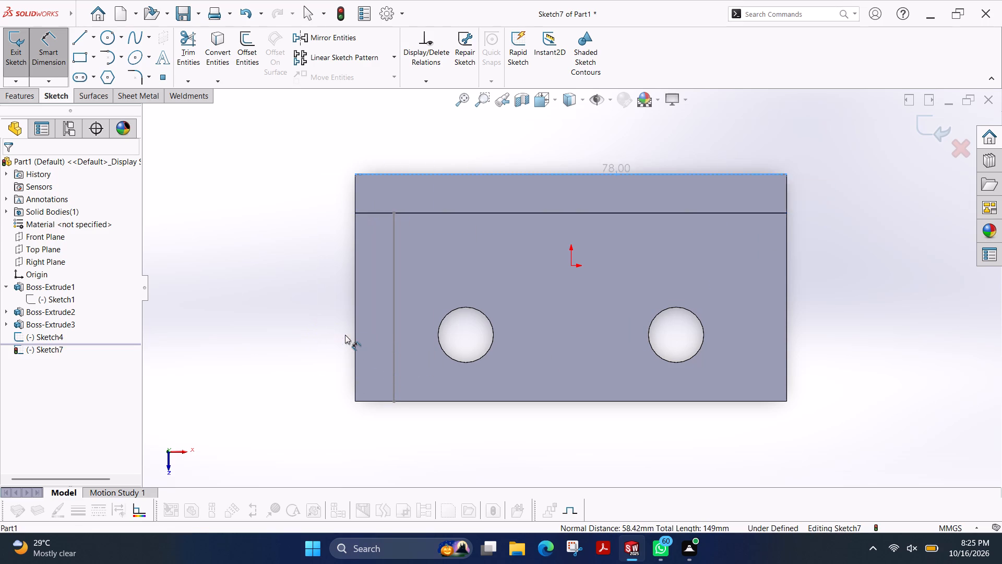
key(Escape)
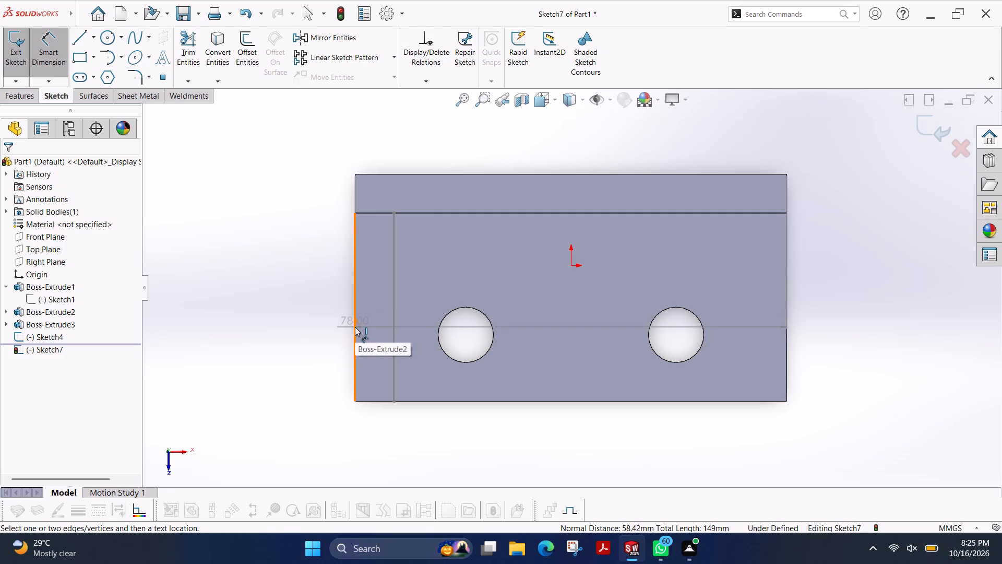
click(355, 327)
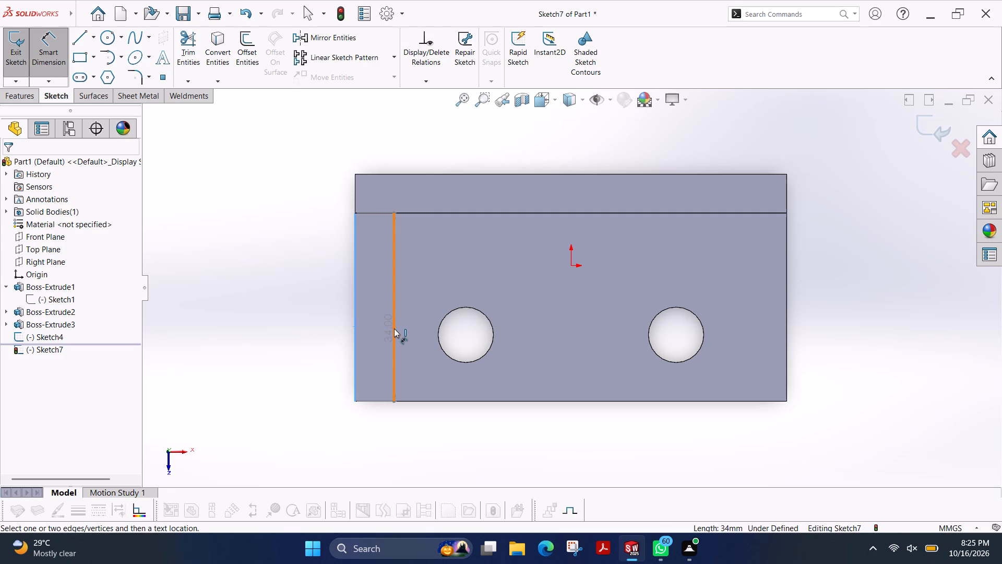
click(394, 328)
key(Escape)
key(Escape)
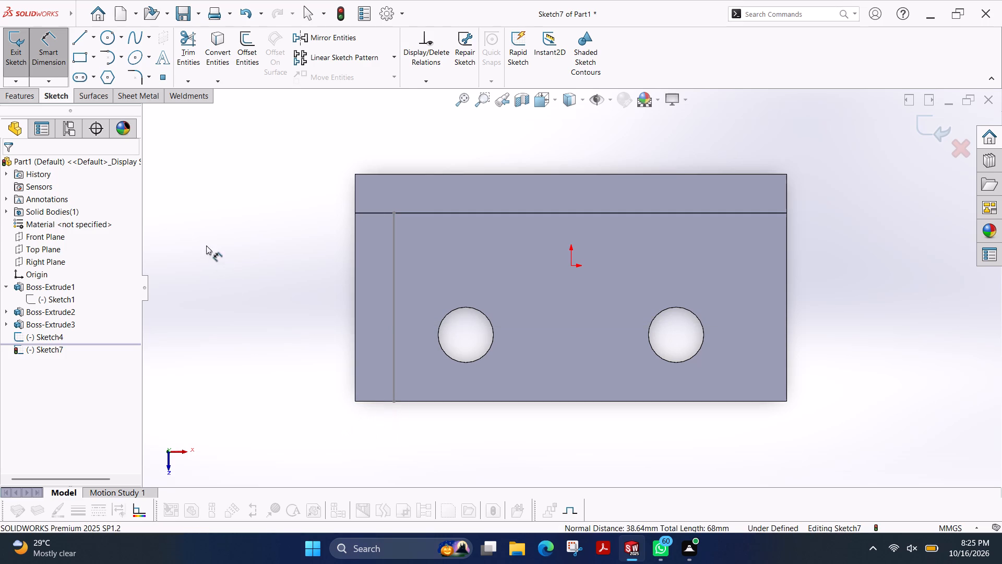
click(8, 63)
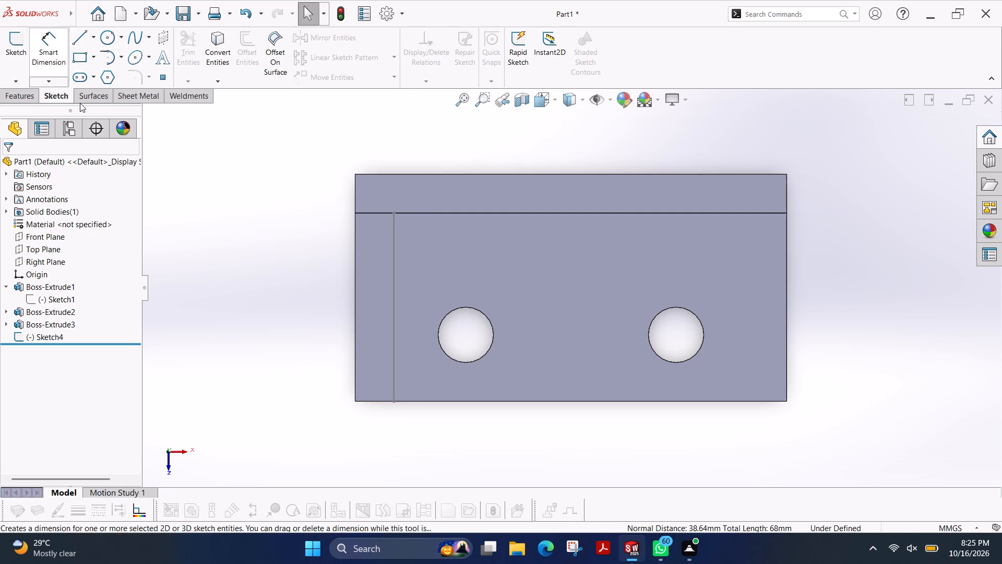
Reopen the diagonal line's sketch on the end wall's inner face and close the region above it with three lines along the wall's edges.
ctrl+shift+middle_drag(323, 354, 308, 296)
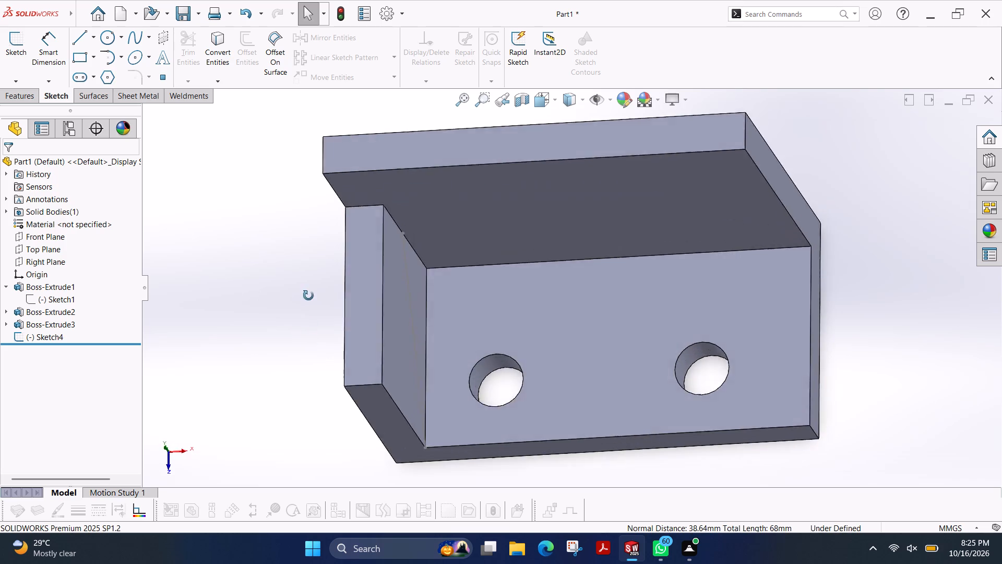
ctrl+shift+middle_drag(308, 296, 281, 275)
scroll(494, 307, down, 1)
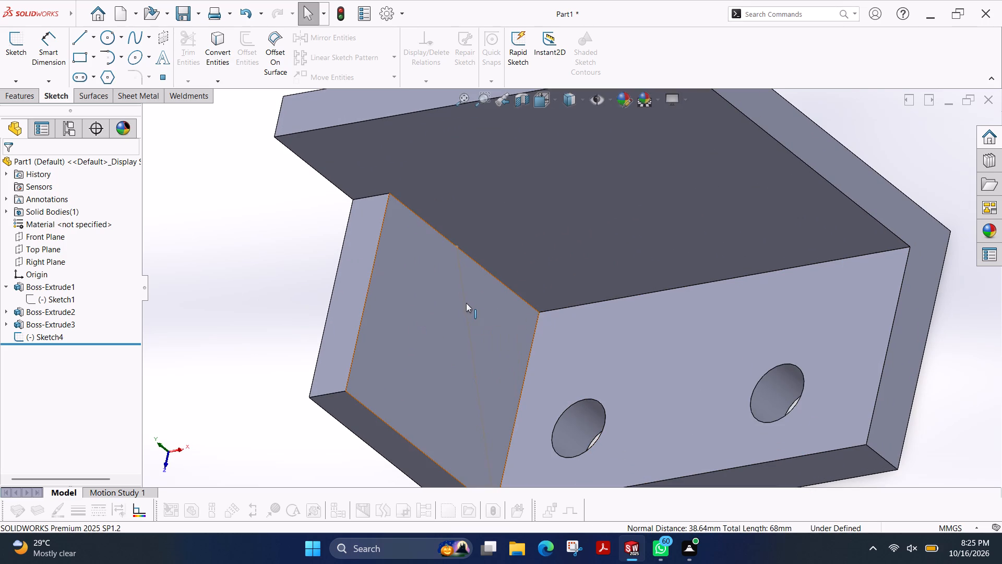
click(466, 303)
click(10, 43)
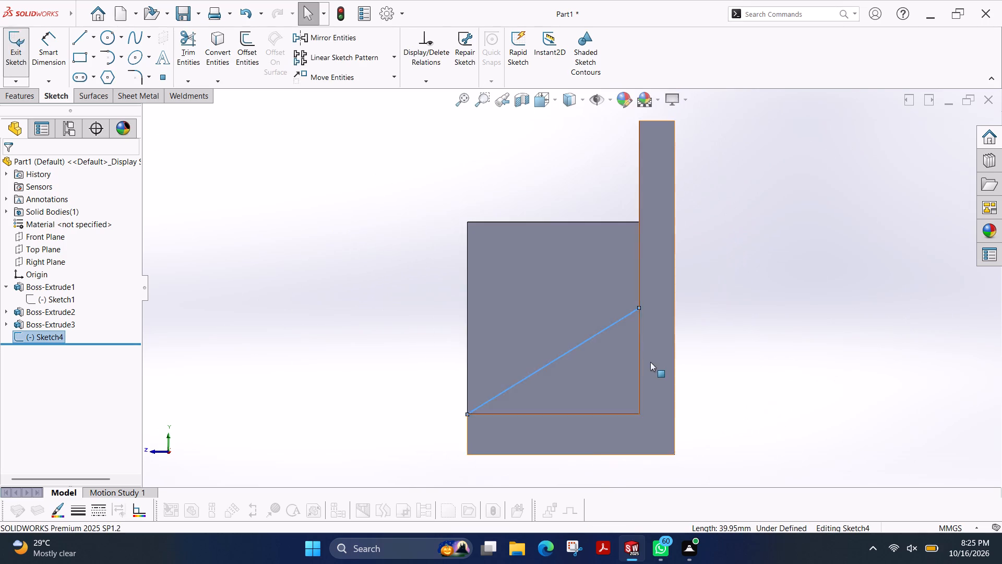
scroll(618, 347, down, 3)
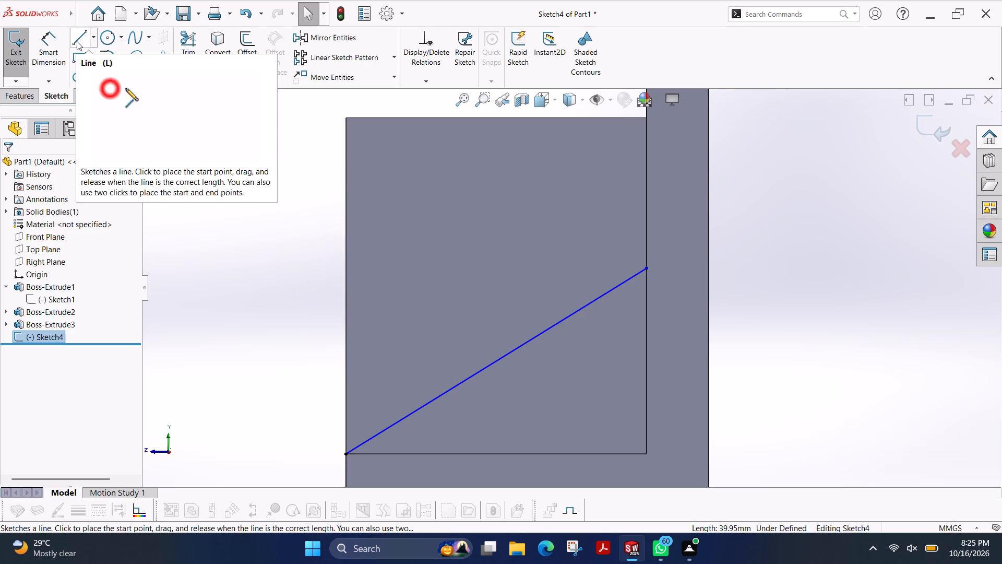
click(77, 41)
click(646, 268)
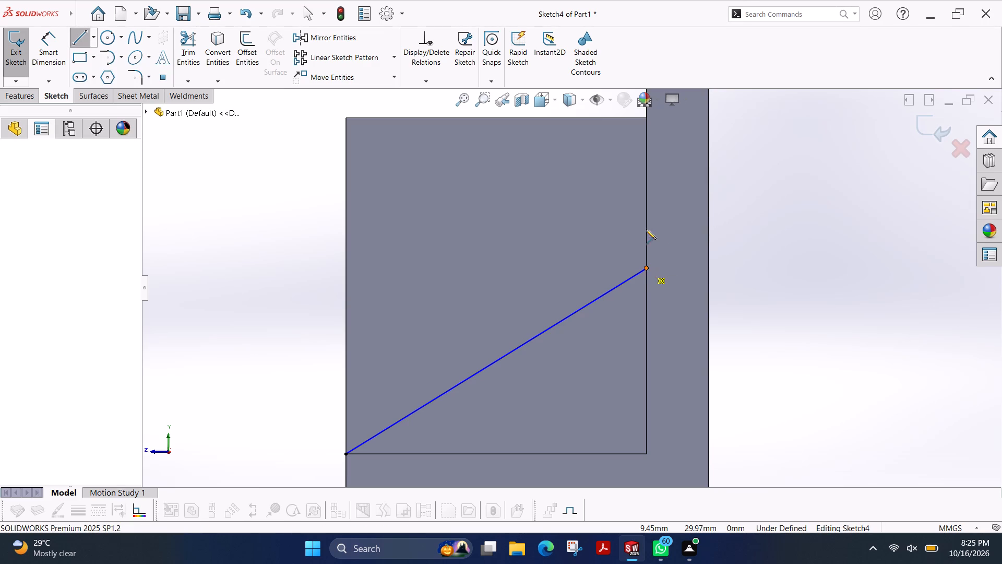
click(648, 117)
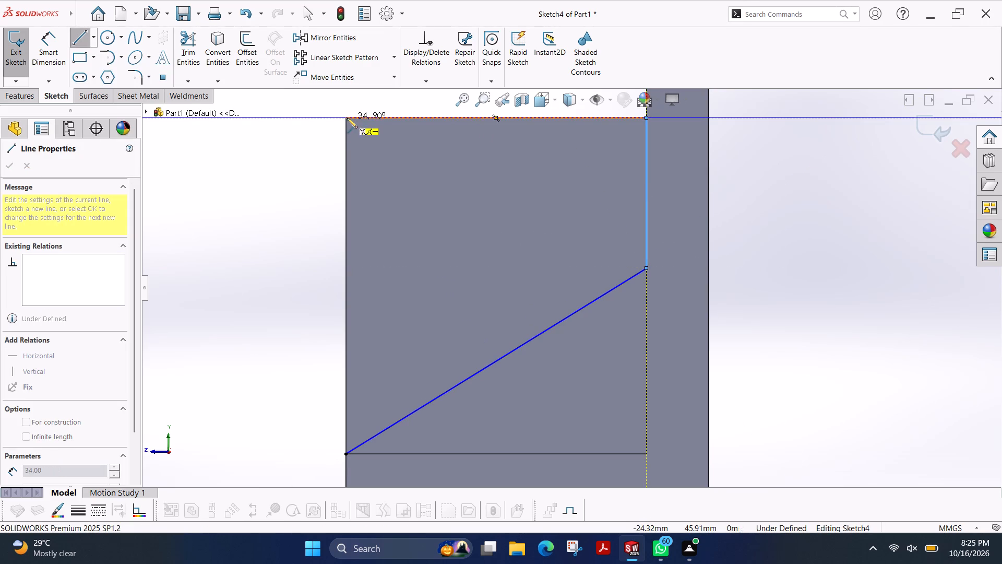
click(343, 117)
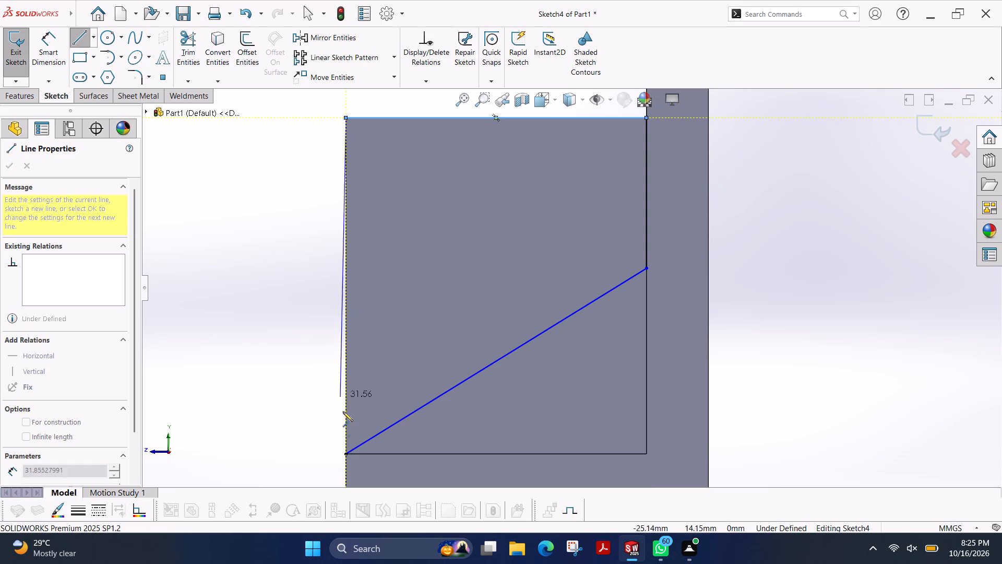
click(343, 455)
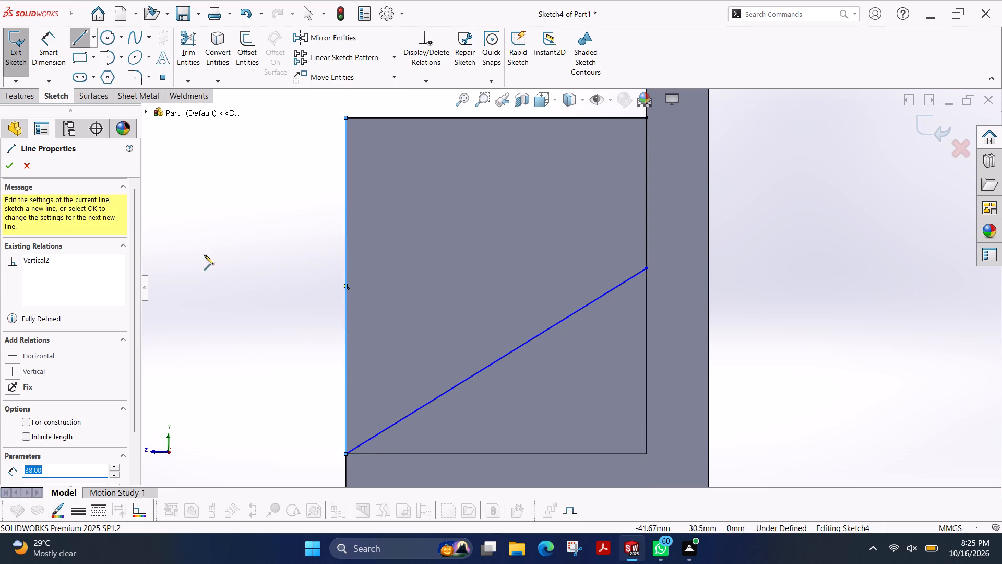
click(11, 167)
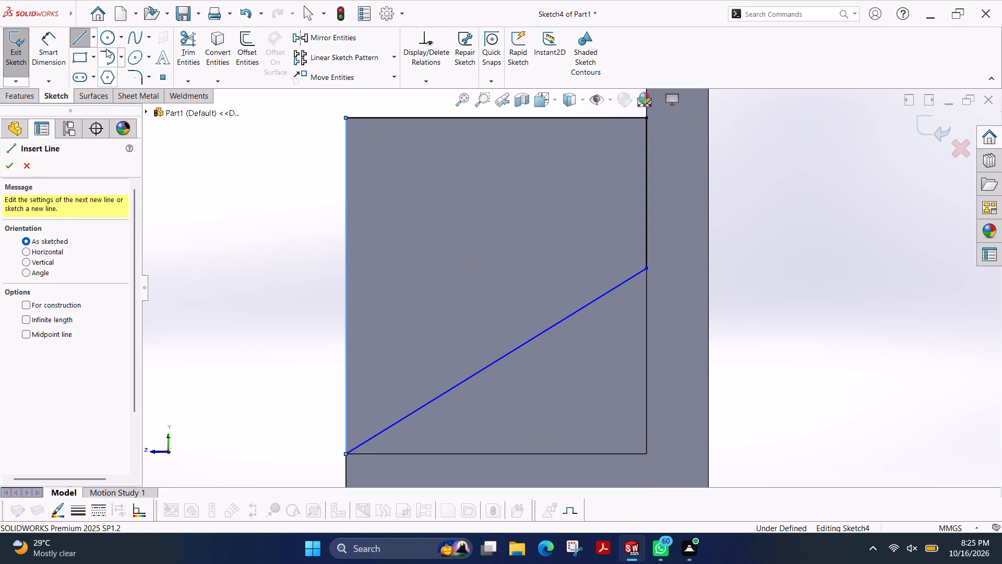
Dimension the vertical distance between the diagonal line's two endpoints as 25 mm.
click(46, 51)
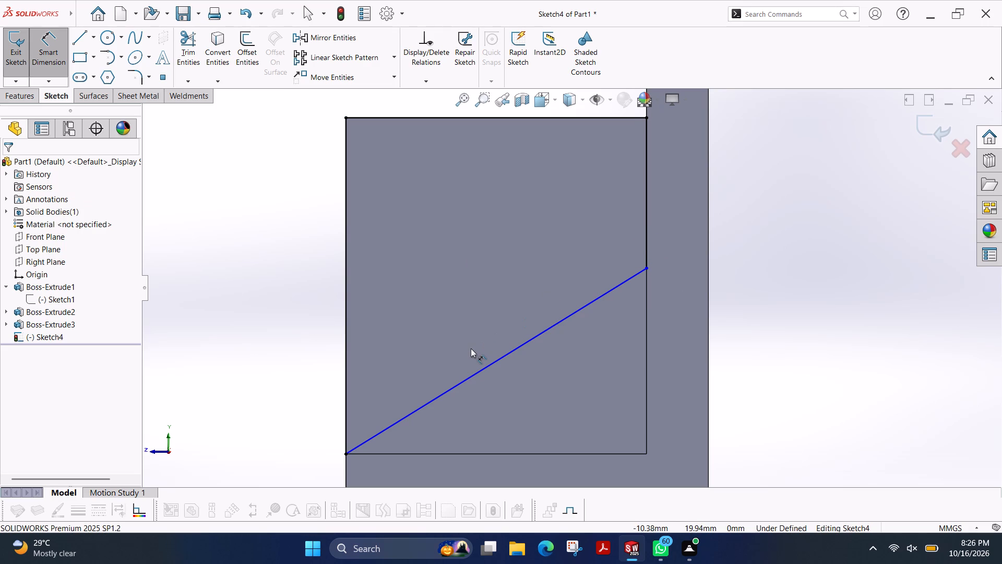
click(345, 453)
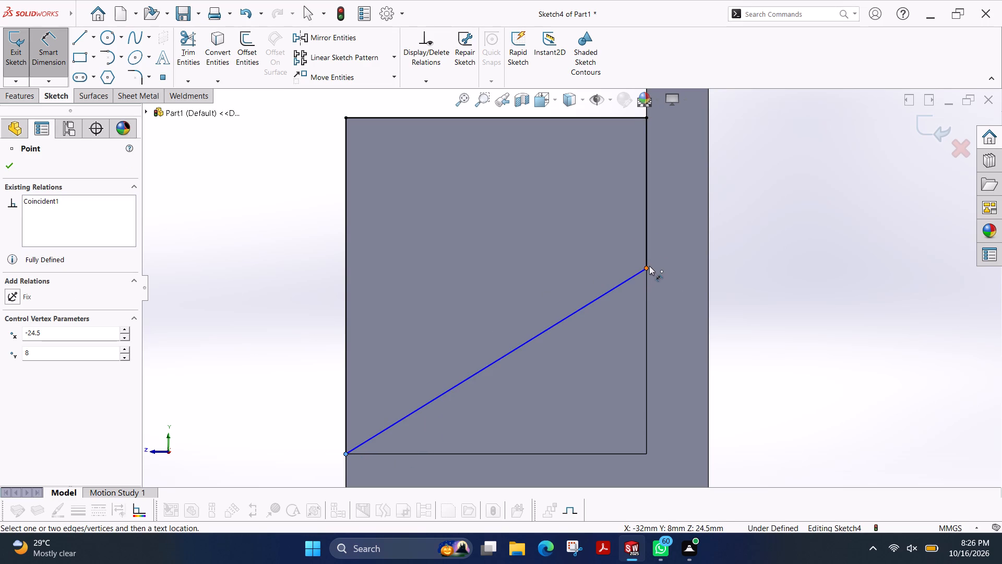
click(646, 267)
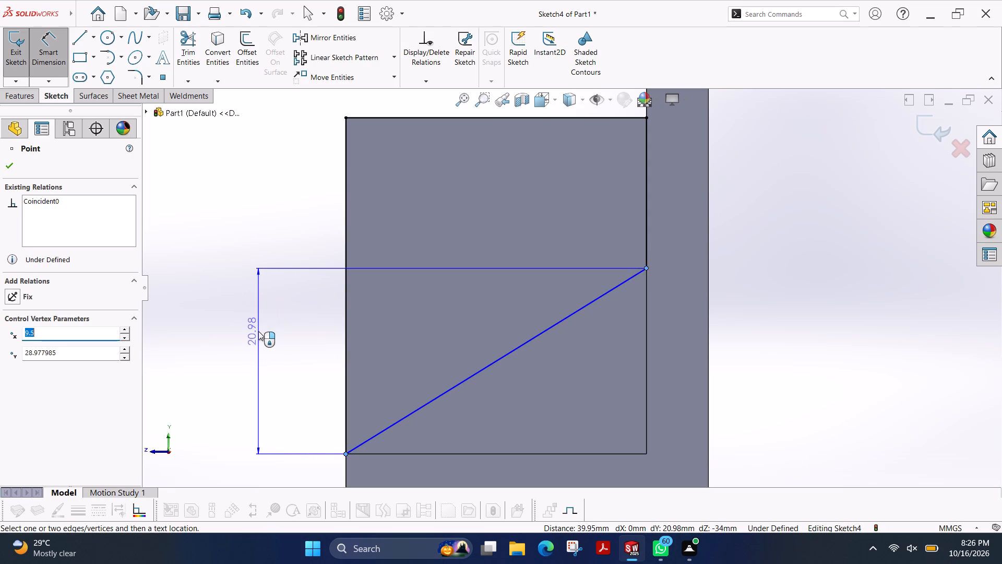
click(258, 331)
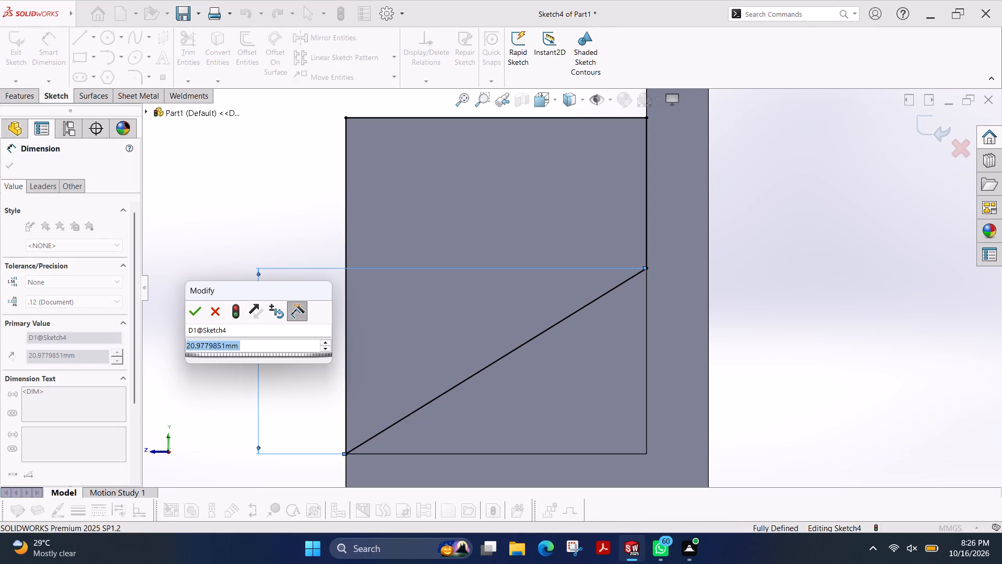
text(25)
key(Return)
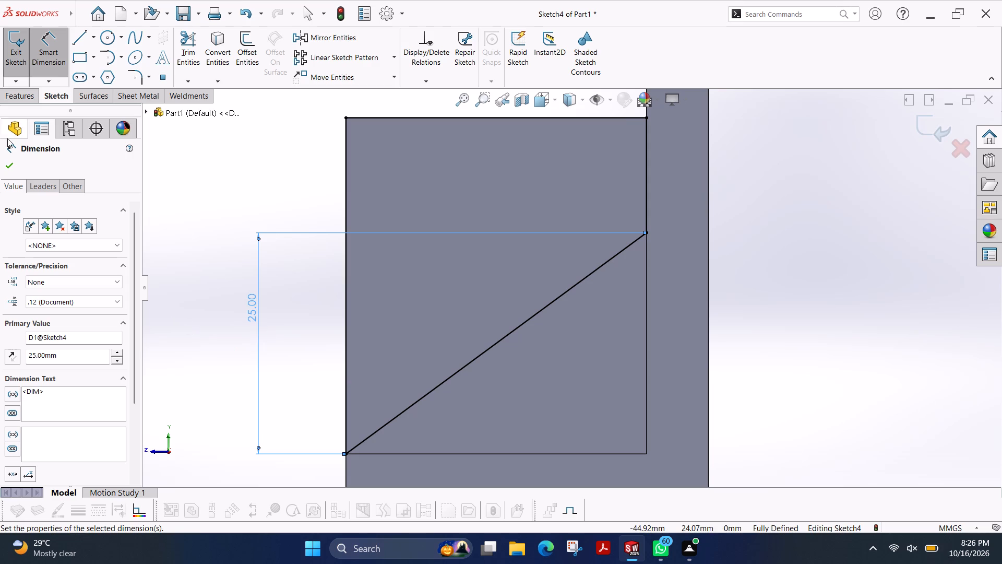
click(10, 169)
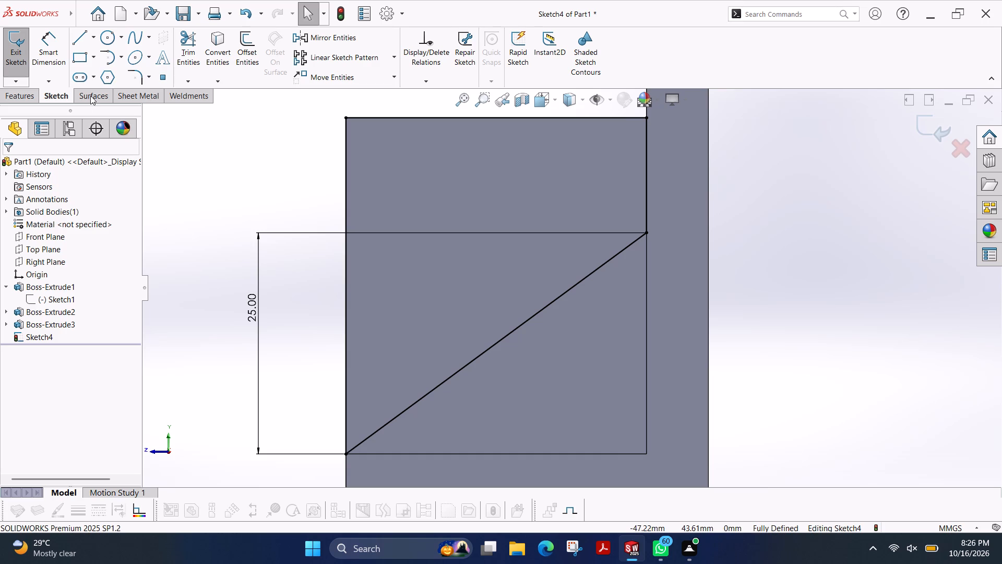
Cut-extrude the closed profile above the diagonal through the end wall, with a blind depth of 58 mm.
click(6, 93)
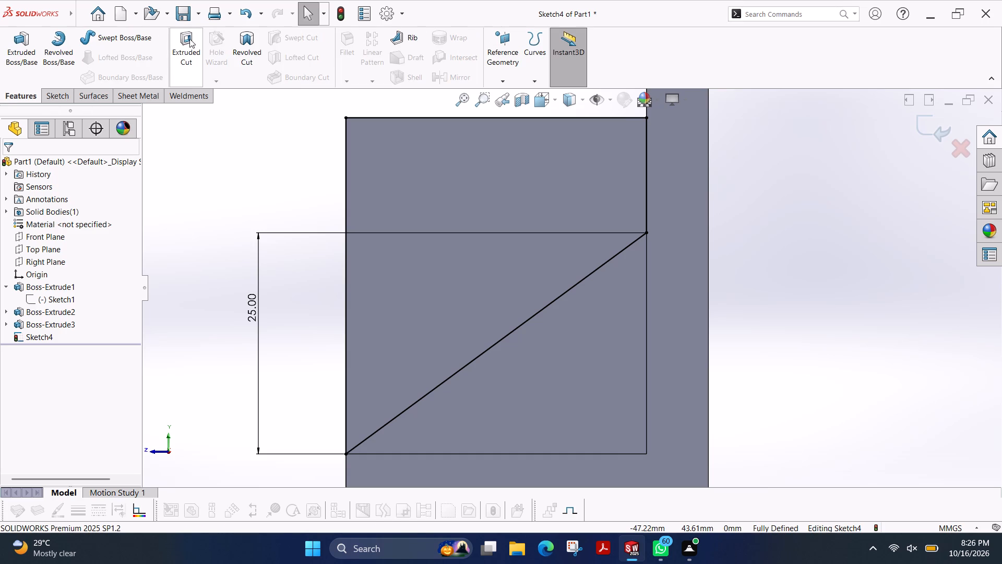
click(189, 39)
scroll(112, 183, up, 2)
ctrl+shift+middle_drag(331, 178, 334, 178)
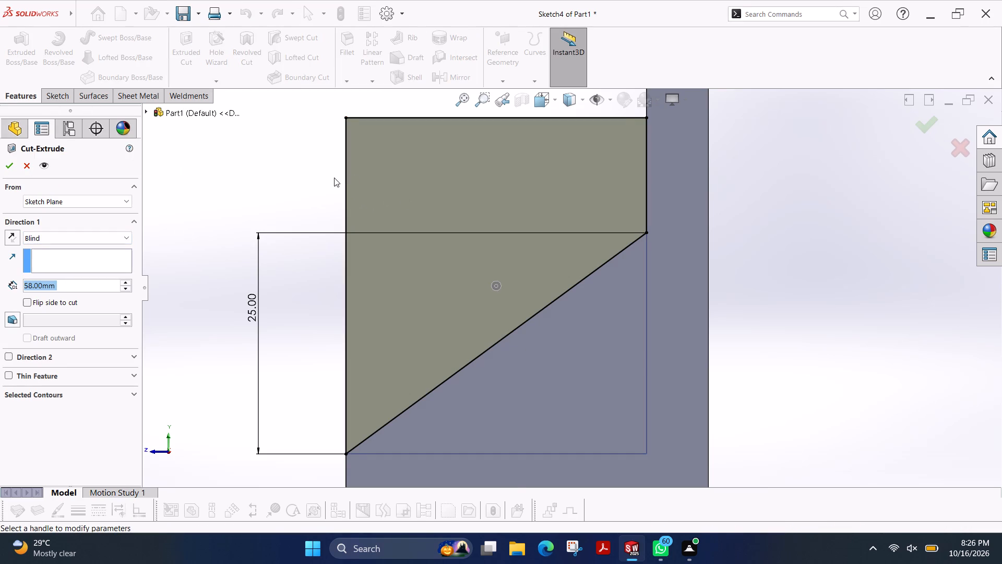
ctrl+shift+middle_drag(334, 178, 381, 194)
scroll(376, 195, up, 2)
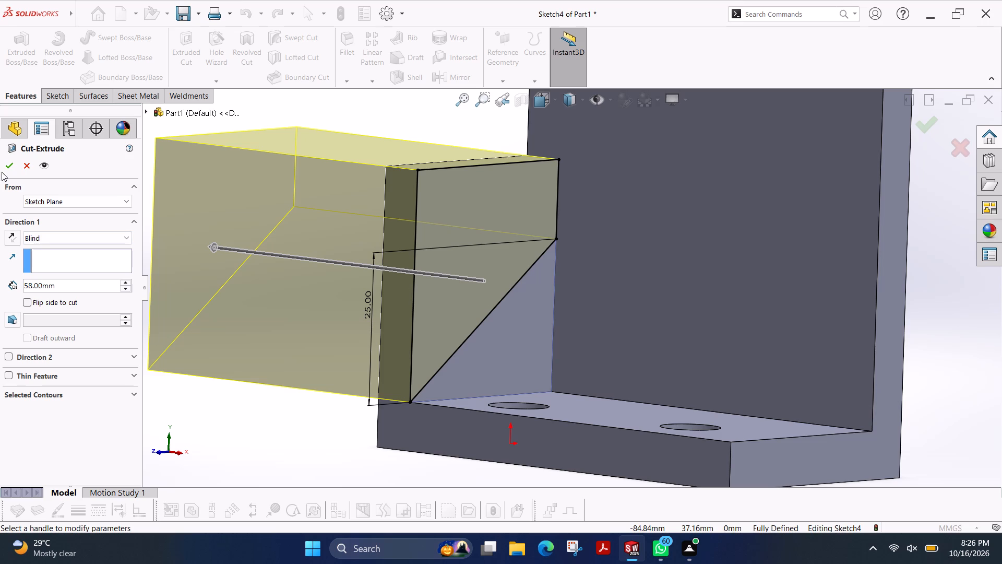
click(4, 170)
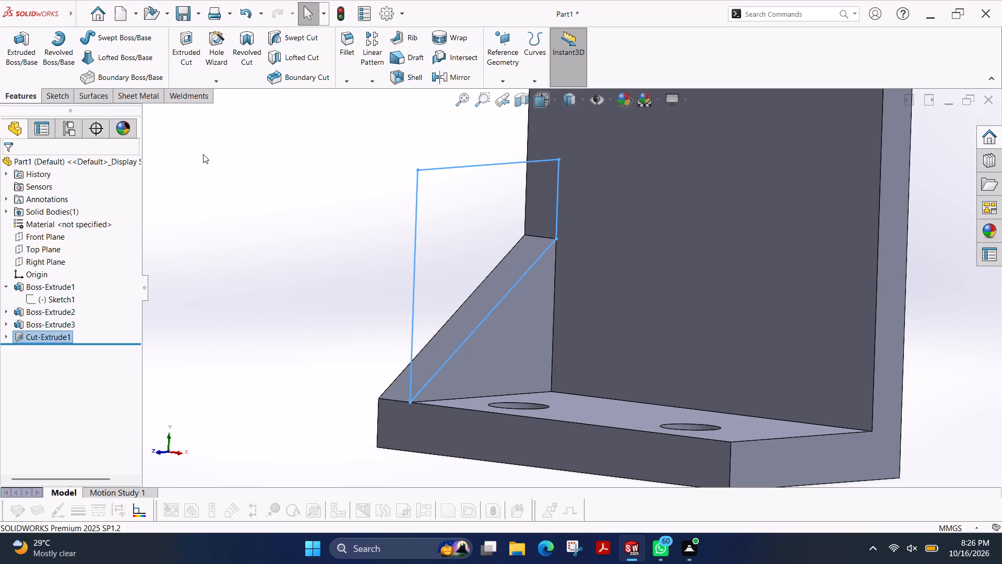
key(Escape)
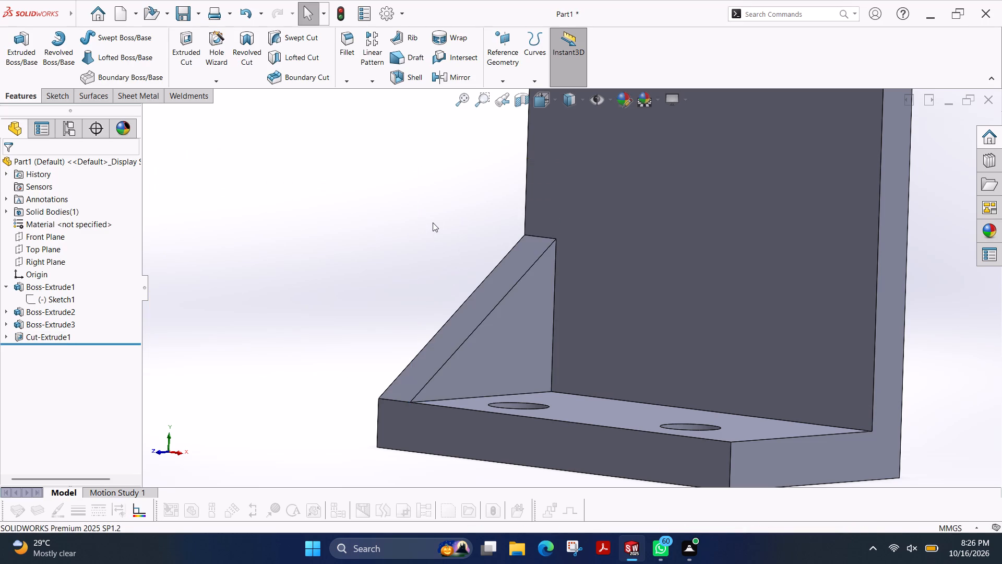
Sketch a closed four-line profile on the tall wall's inner face, with a downward-sloping line about 82 mm long starting about 12 mm below the top corner.
ctrl+shift+middle_drag(433, 222, 430, 231)
scroll(430, 231, up, 2)
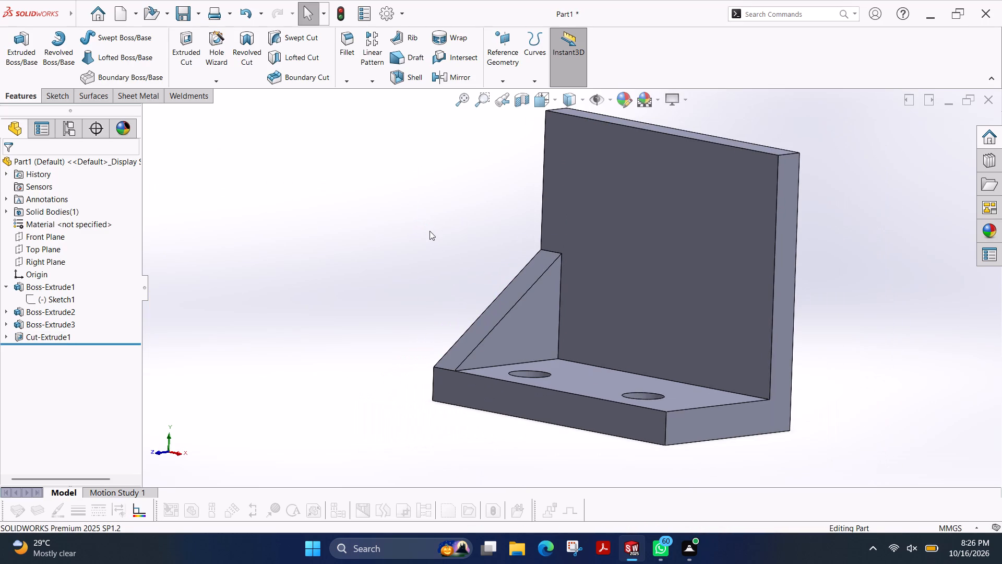
click(662, 261)
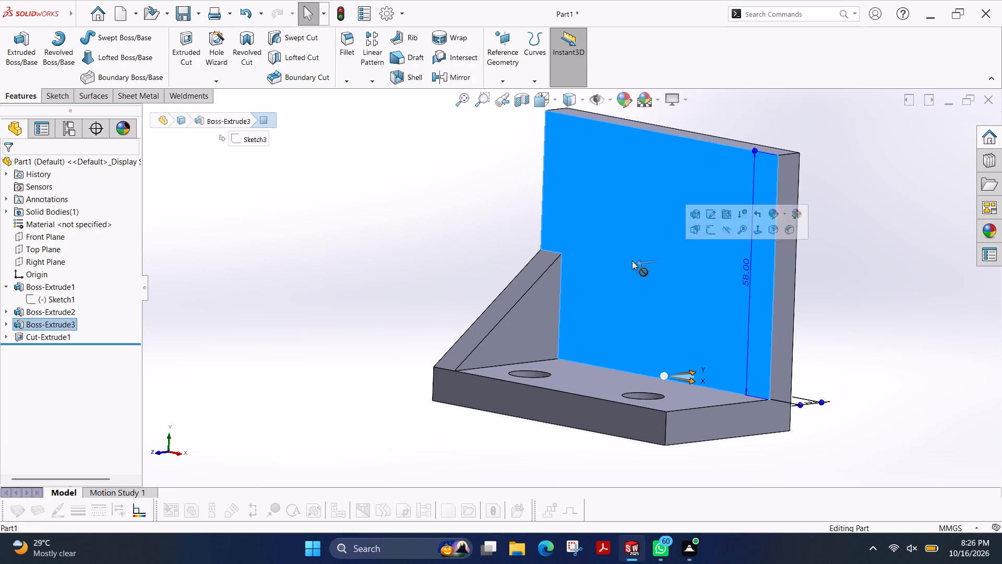
click(54, 98)
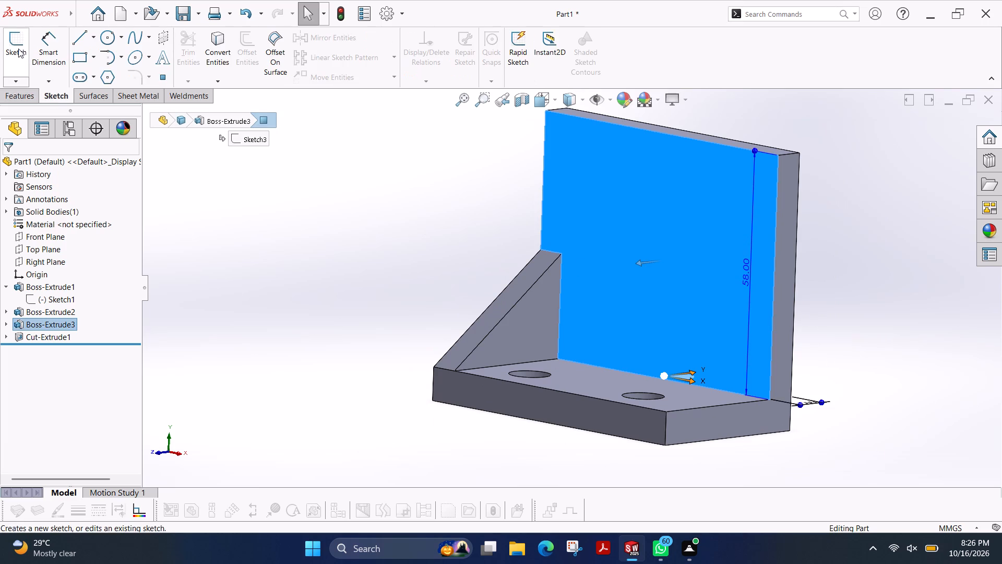
click(18, 49)
key(Escape)
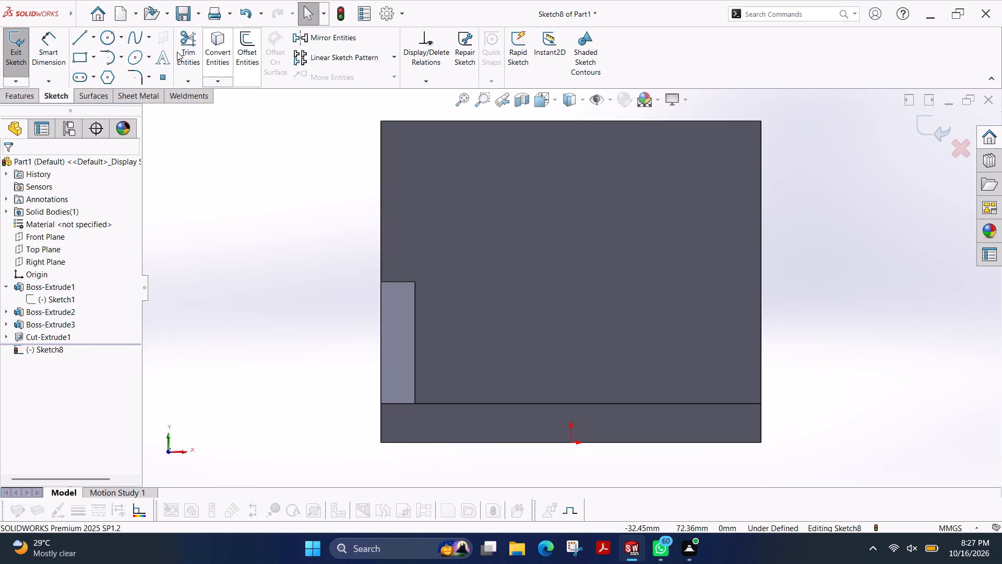
click(80, 36)
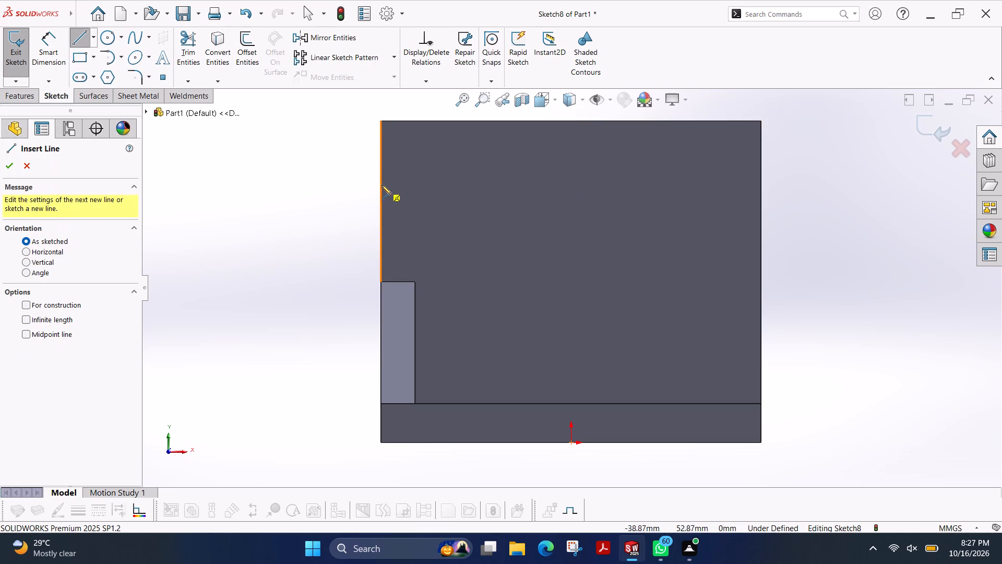
click(381, 181)
click(760, 298)
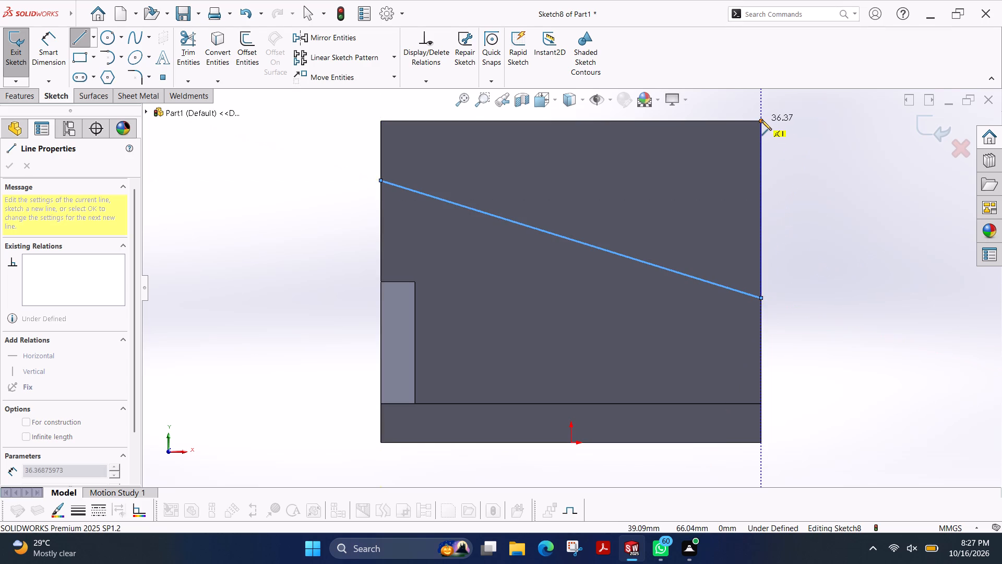
click(761, 120)
click(381, 121)
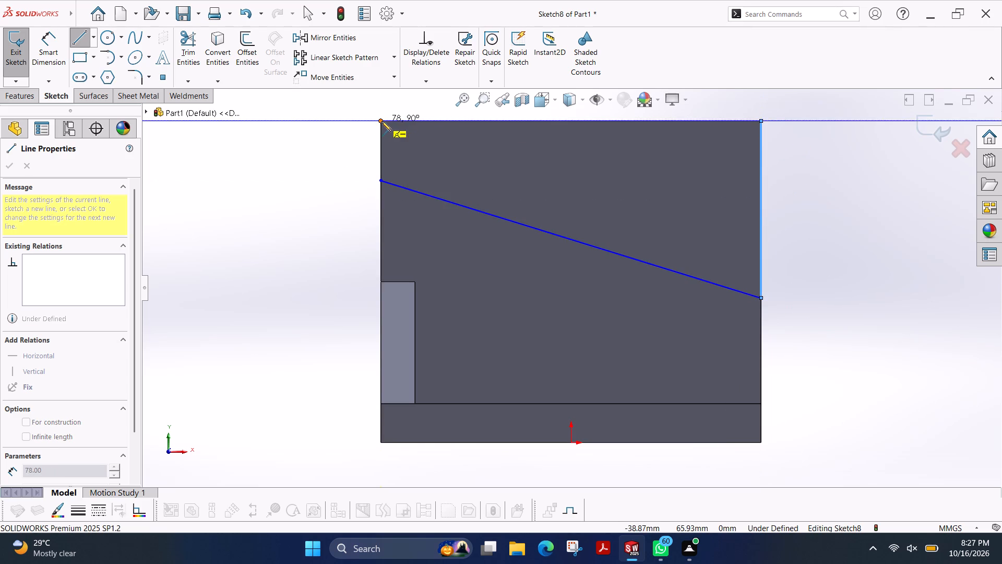
click(380, 181)
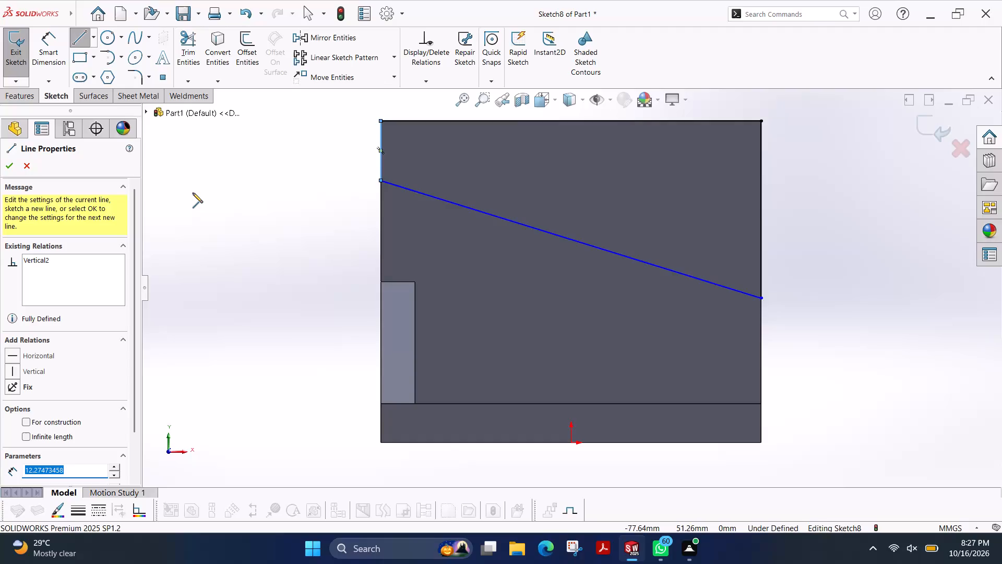
click(8, 169)
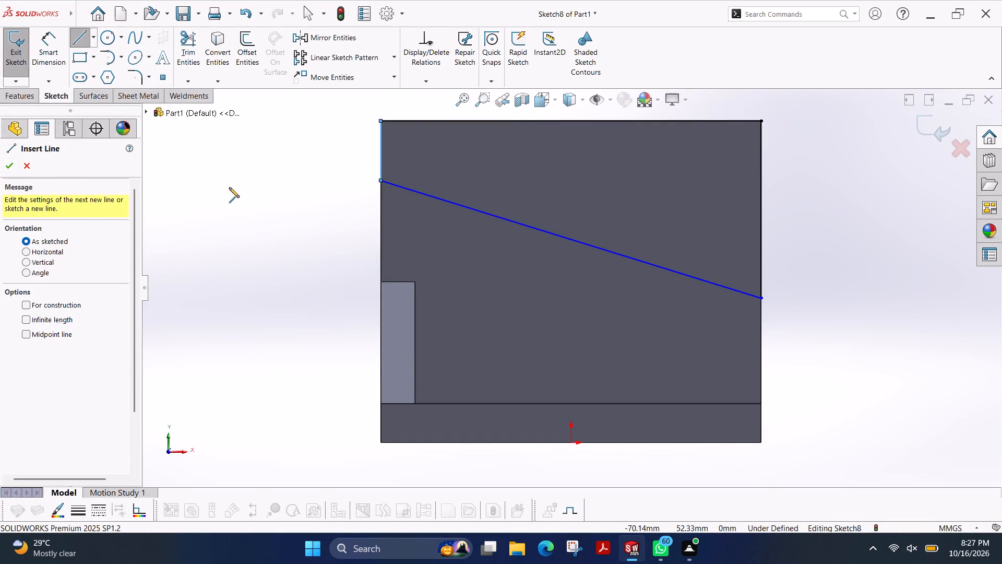
key(Escape)
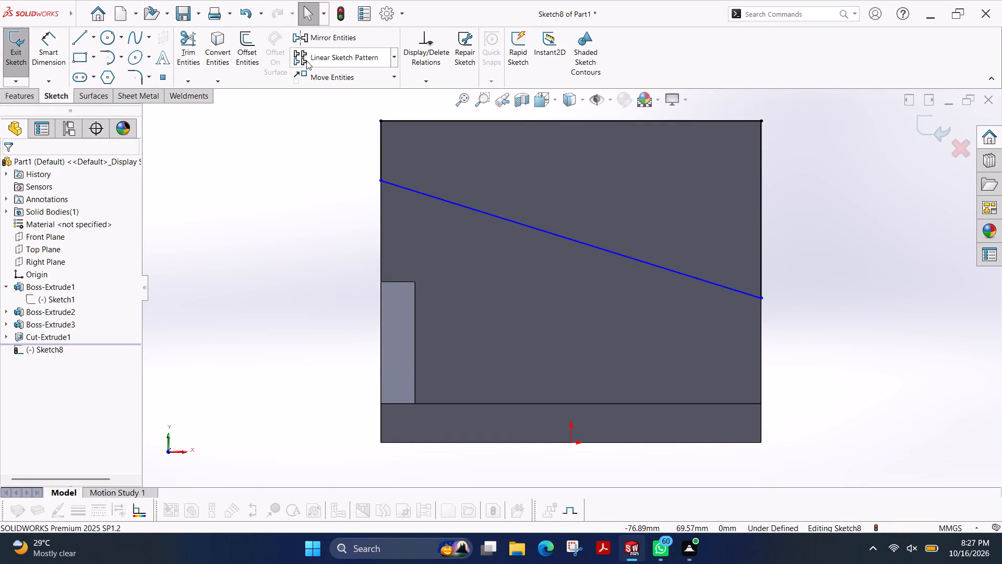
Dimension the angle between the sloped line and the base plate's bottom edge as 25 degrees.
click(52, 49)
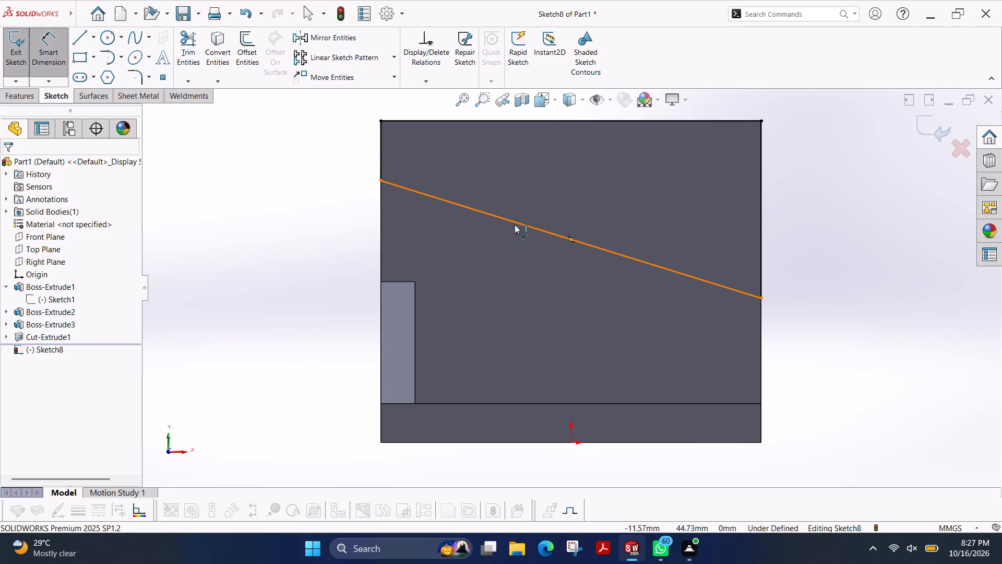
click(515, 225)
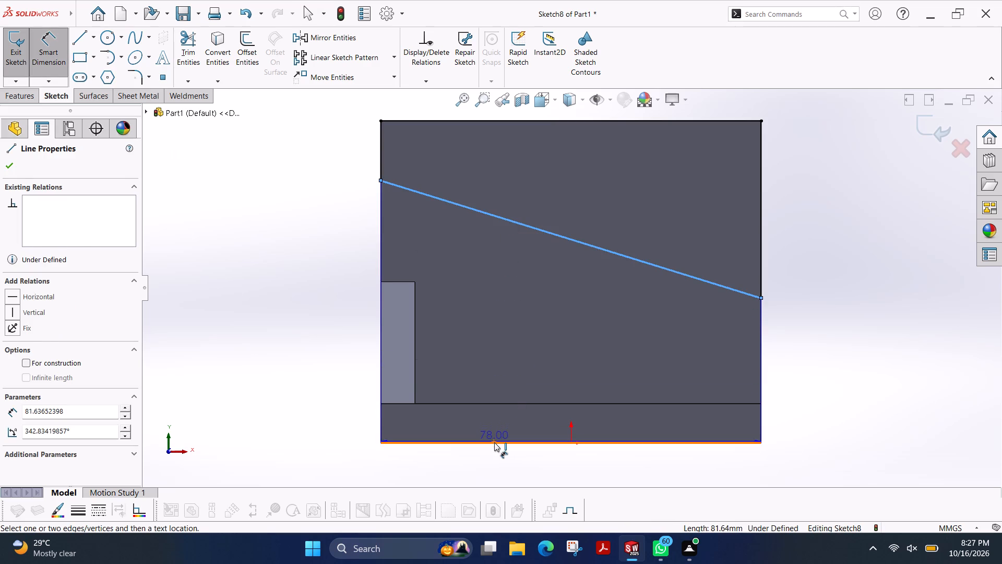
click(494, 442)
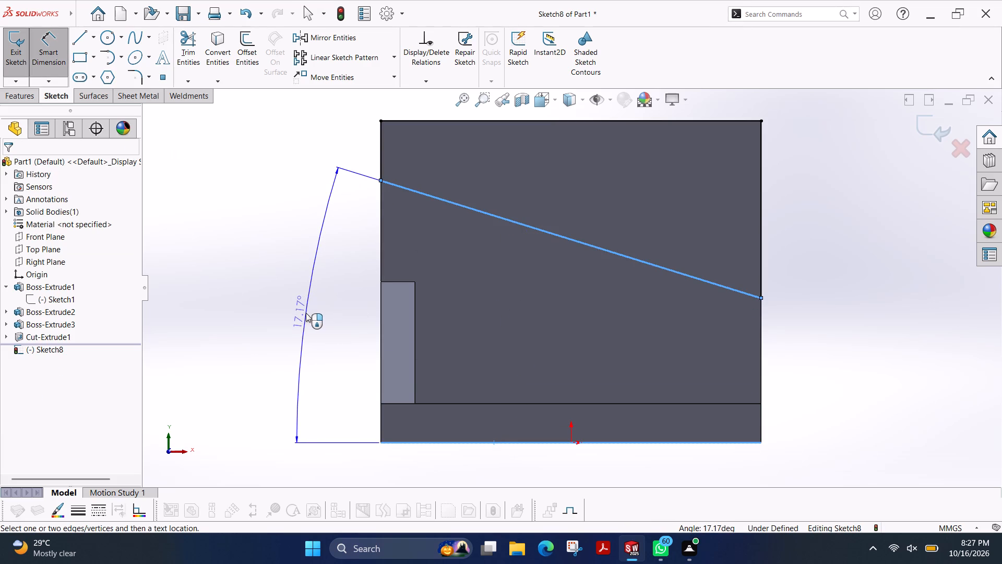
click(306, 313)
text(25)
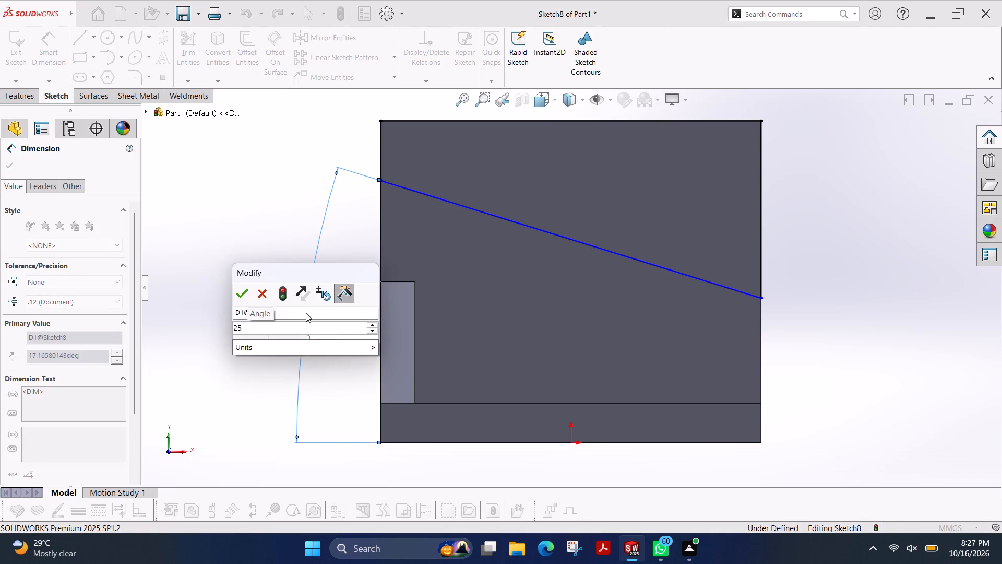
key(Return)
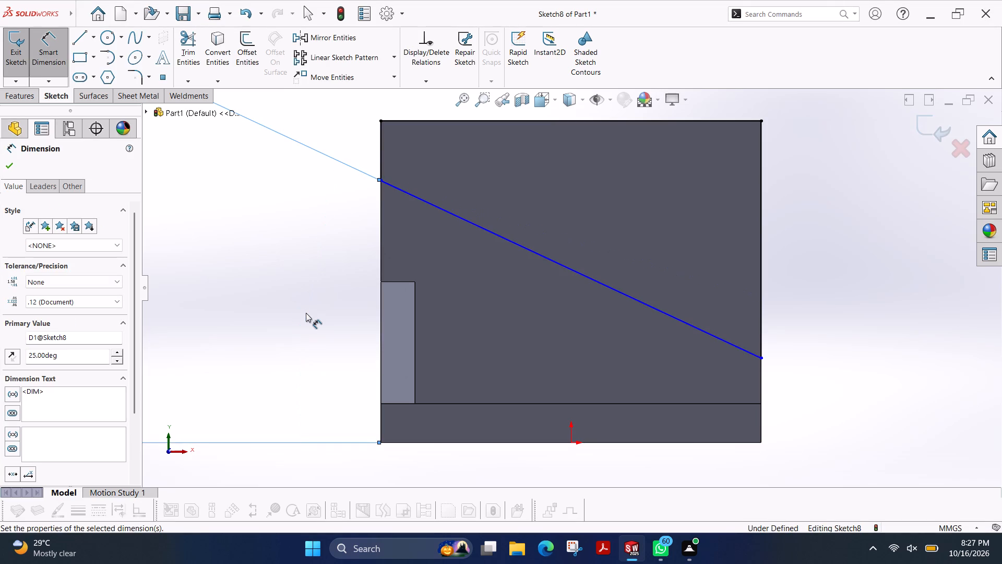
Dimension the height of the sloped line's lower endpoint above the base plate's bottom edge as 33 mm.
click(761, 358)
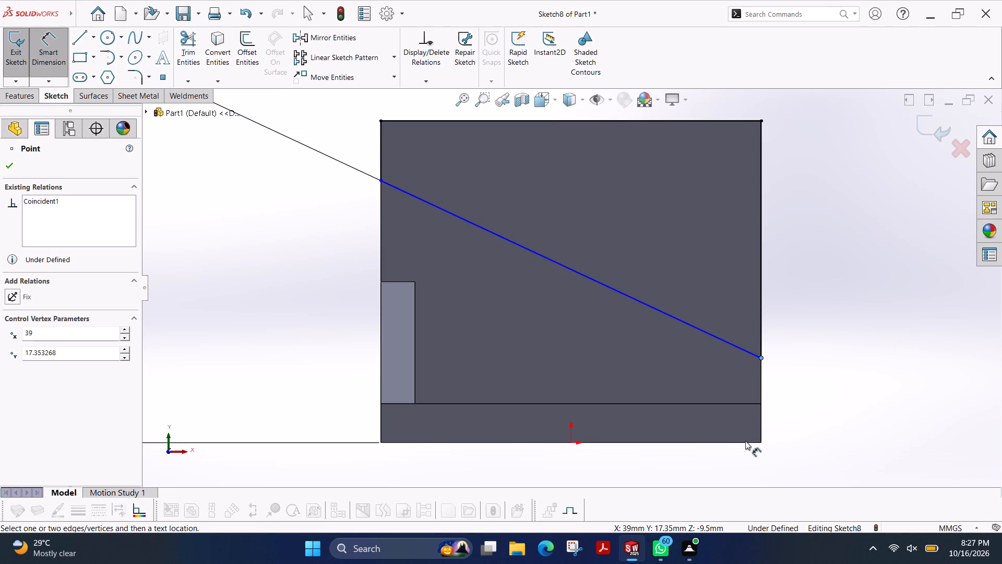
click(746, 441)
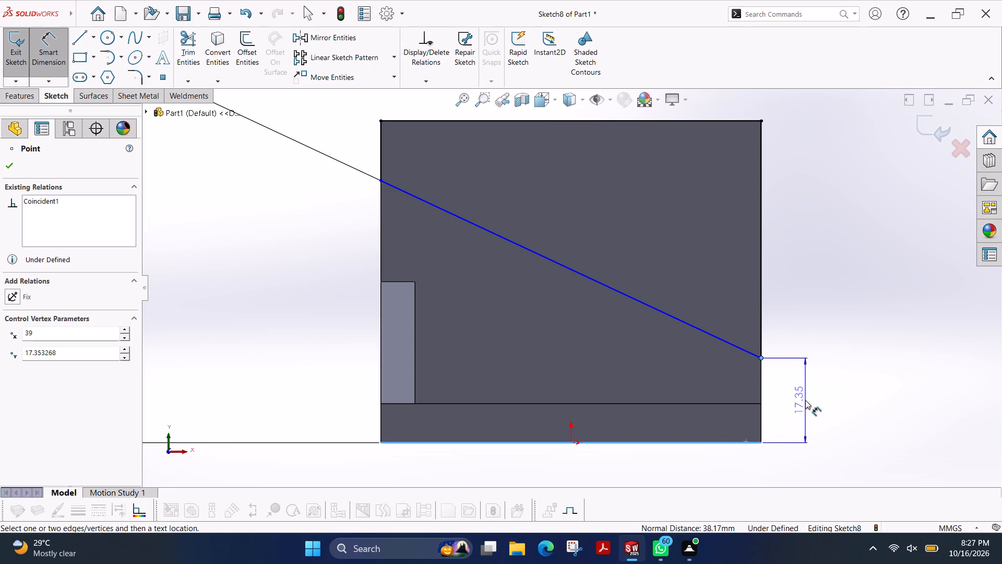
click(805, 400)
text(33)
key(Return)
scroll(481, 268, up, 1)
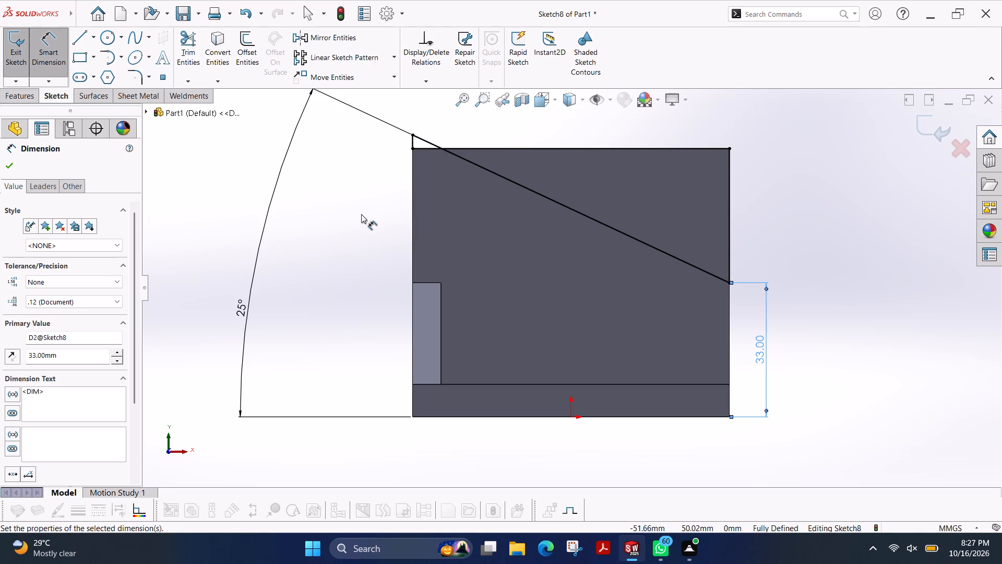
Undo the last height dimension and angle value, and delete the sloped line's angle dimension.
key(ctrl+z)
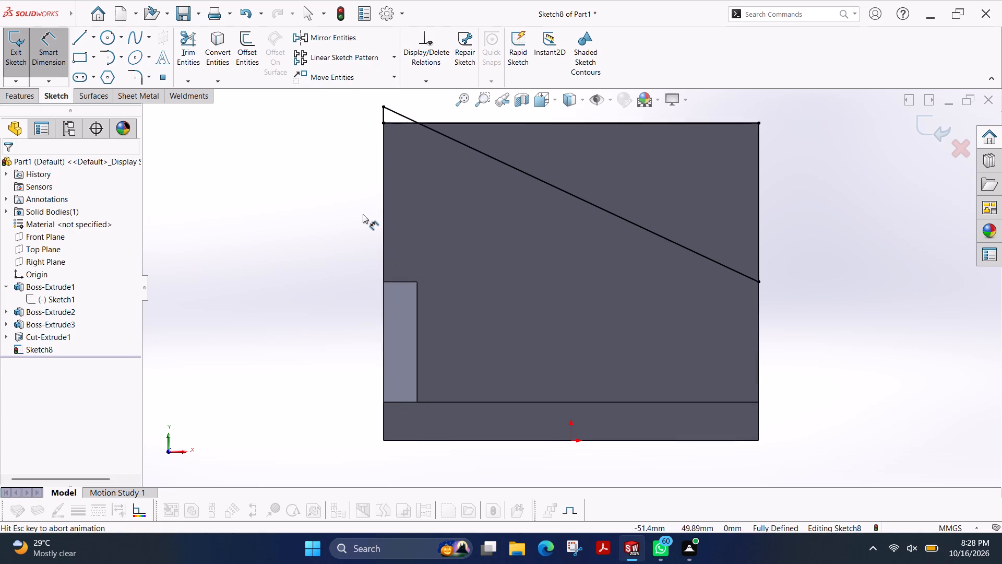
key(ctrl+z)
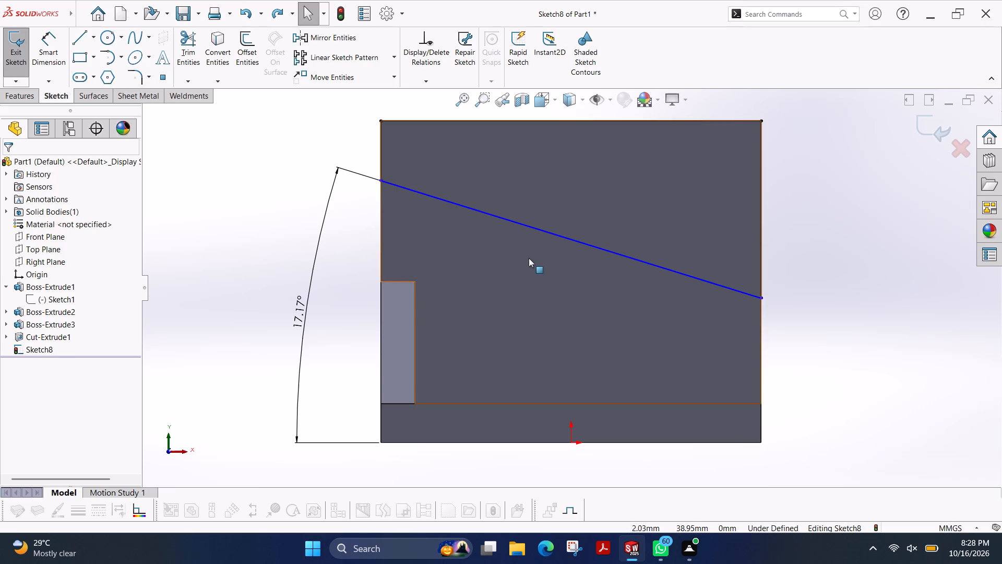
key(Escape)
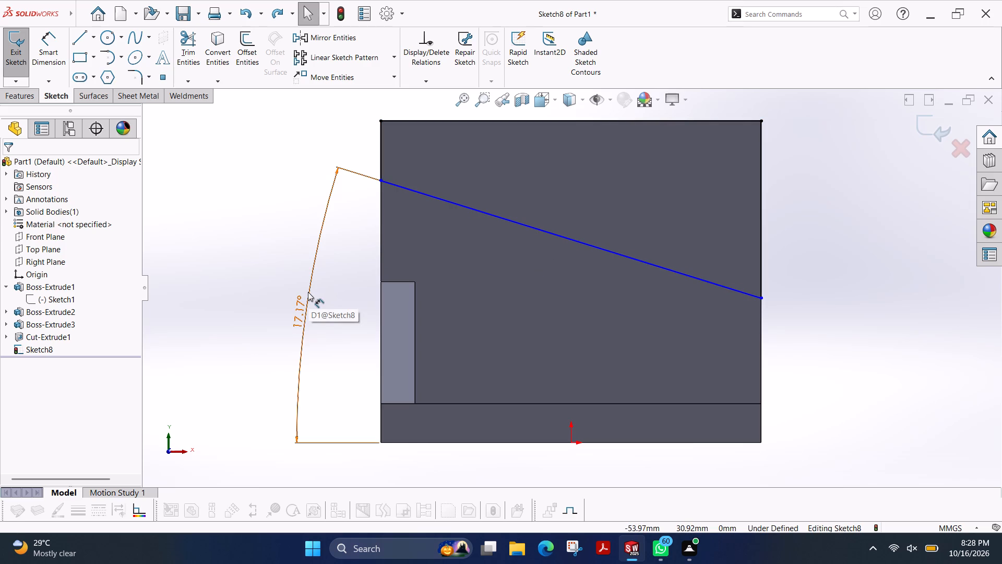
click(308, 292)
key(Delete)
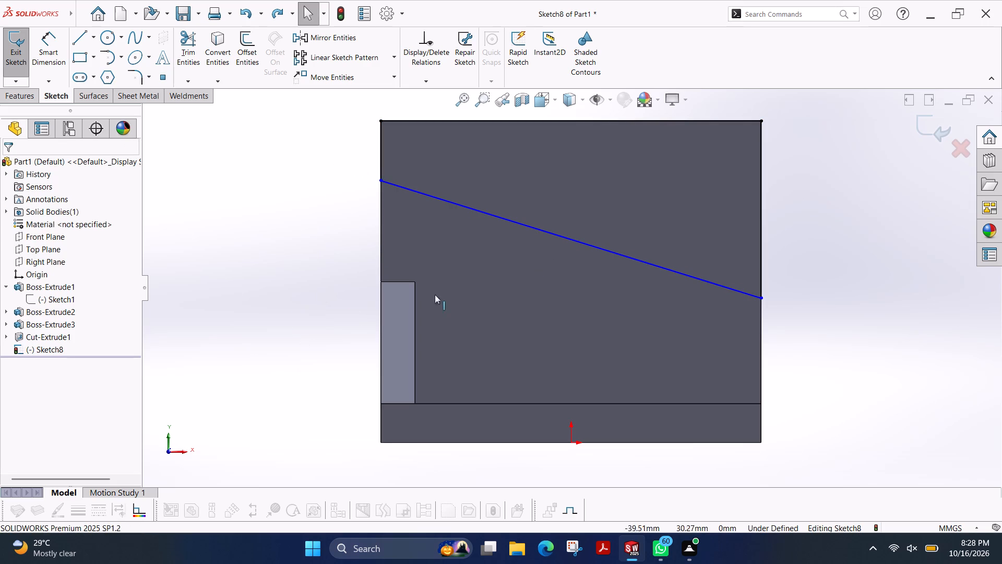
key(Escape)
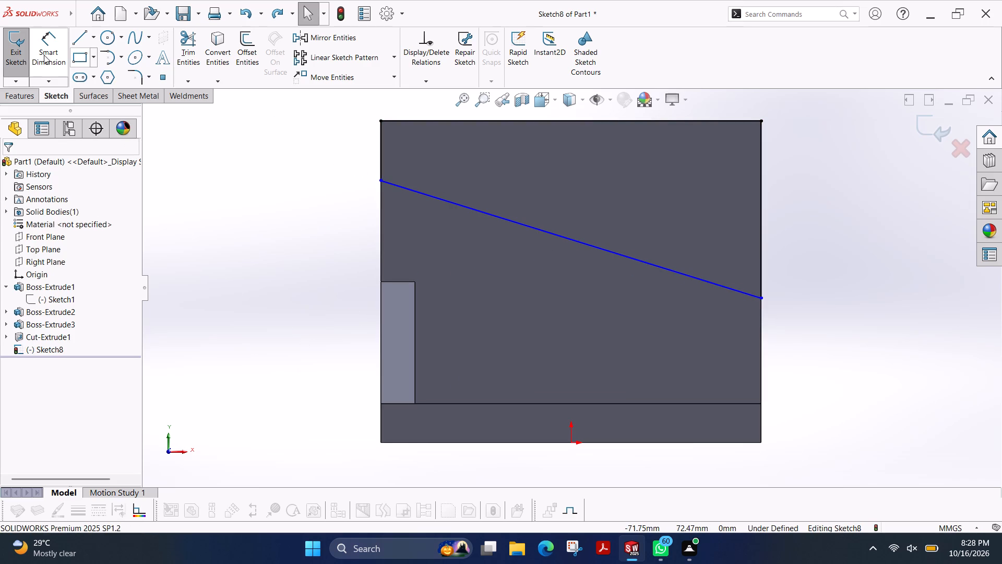
Dimension the sloped line's lower endpoint 33 mm above the base plate's bottom edge.
click(49, 57)
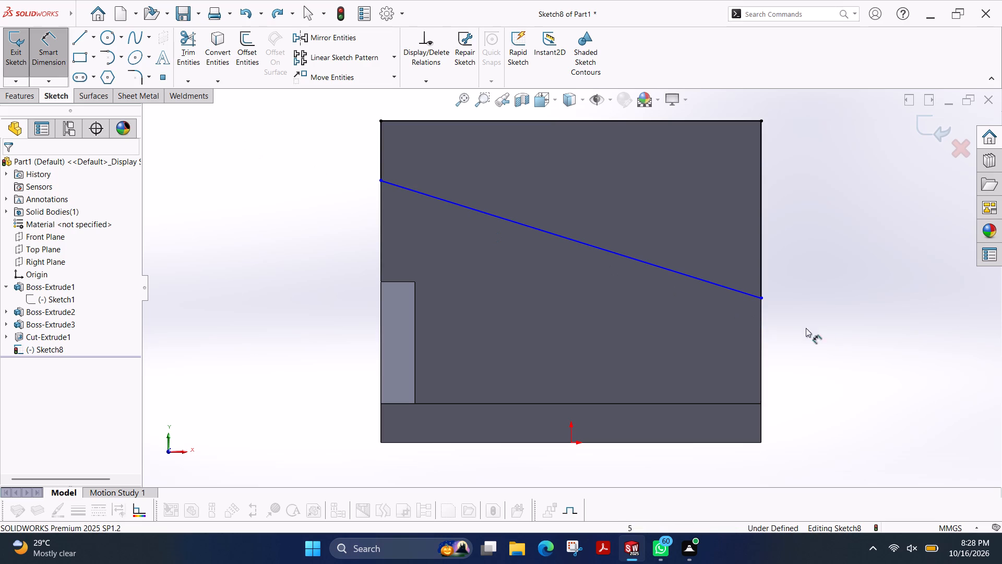
click(761, 296)
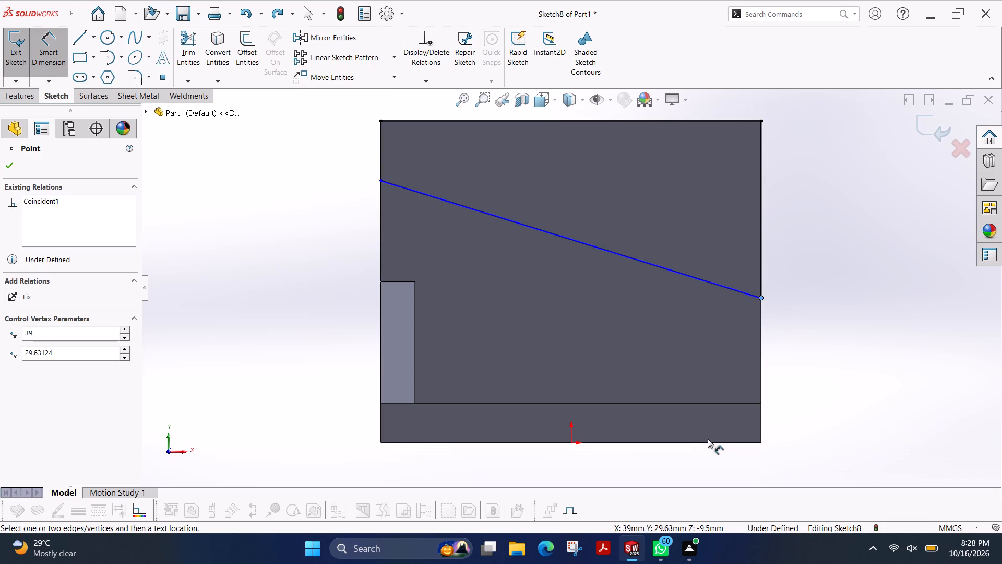
click(712, 441)
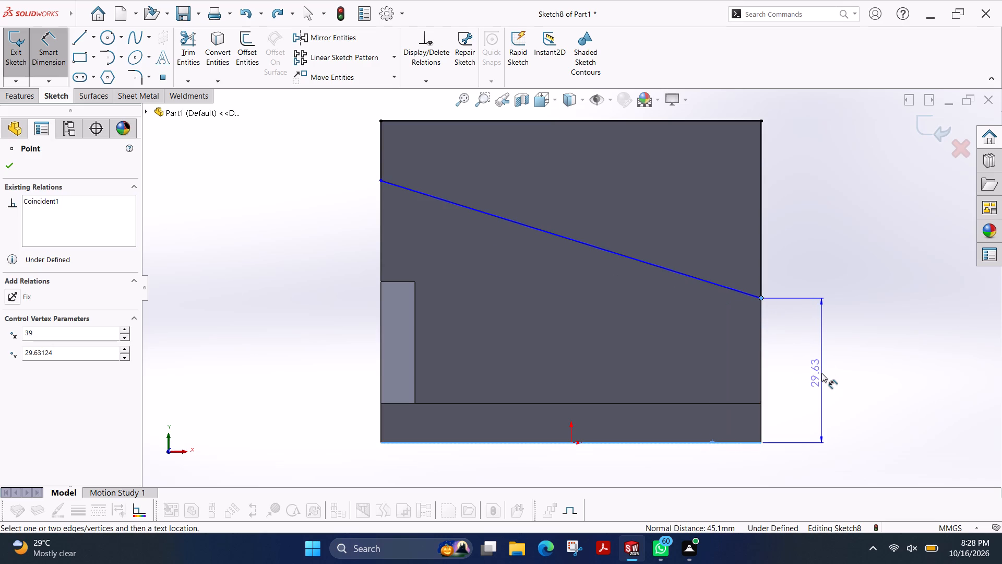
click(821, 373)
text(33)
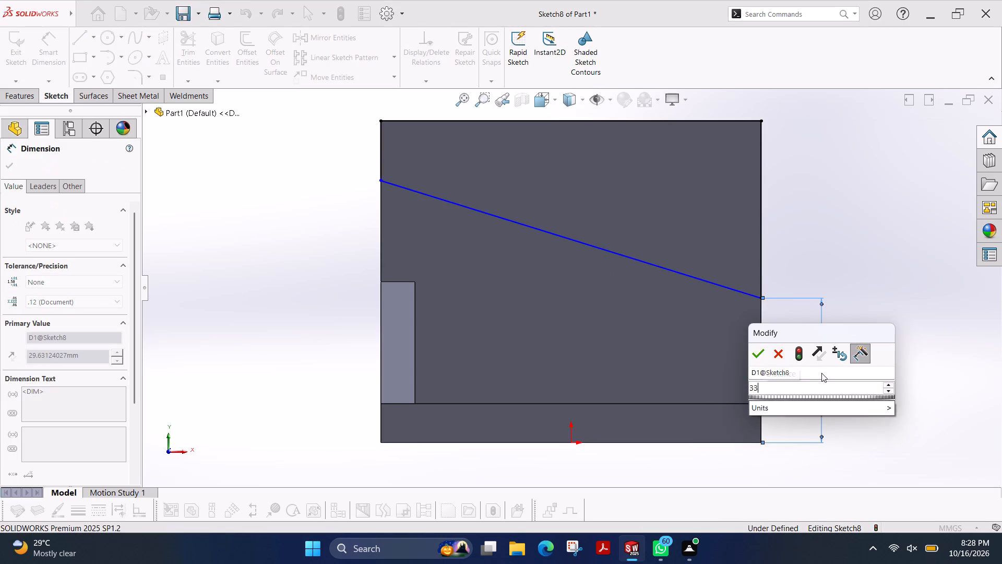
key(Return)
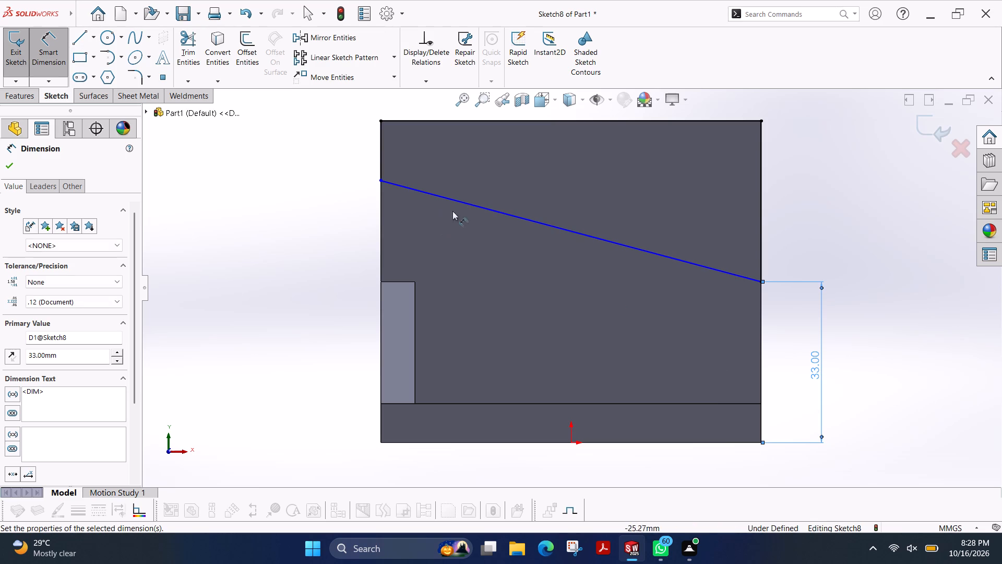
Add an angle dimension of 25 degrees between the sloped line and the base plate's bottom edge.
click(468, 205)
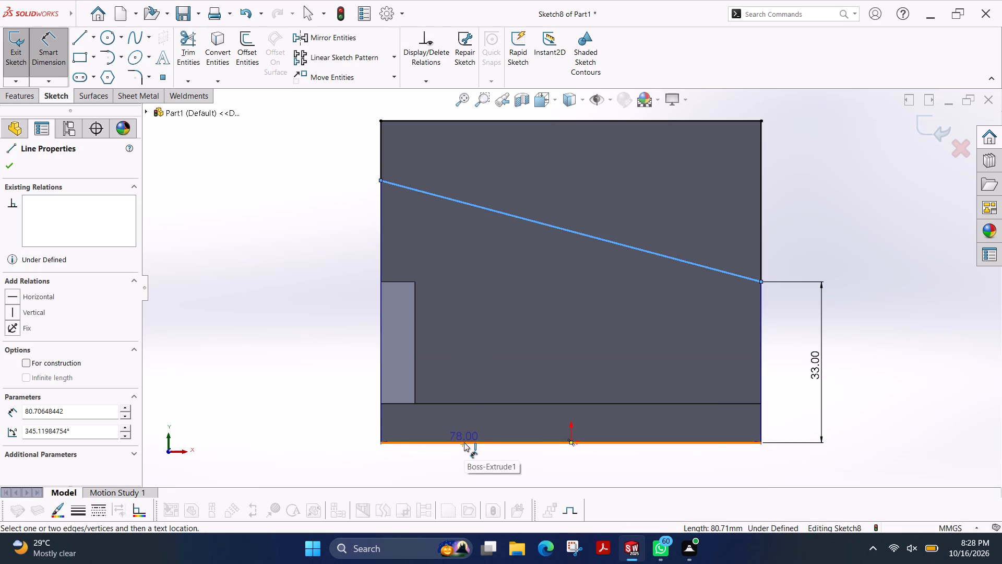
click(464, 442)
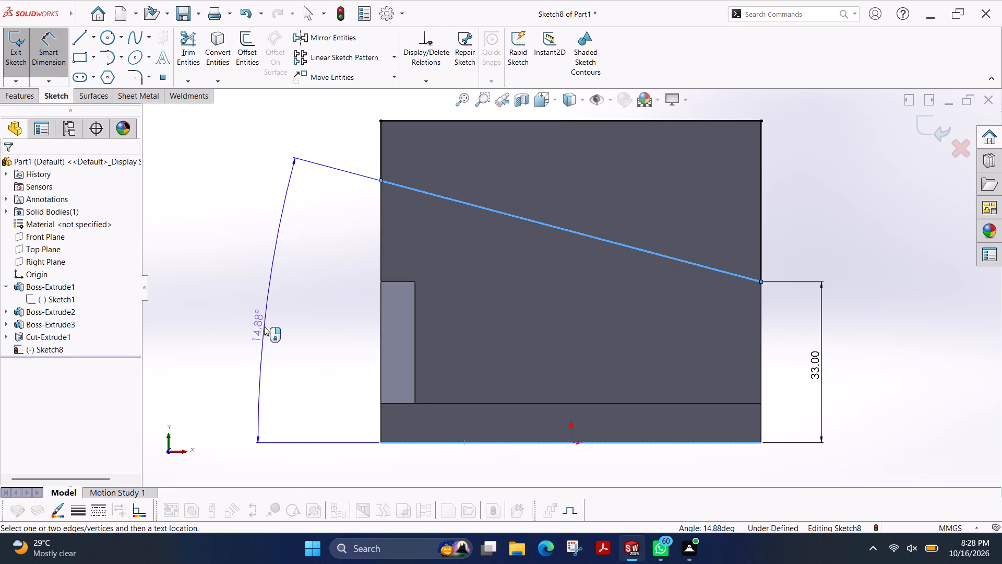
click(264, 326)
text(25)
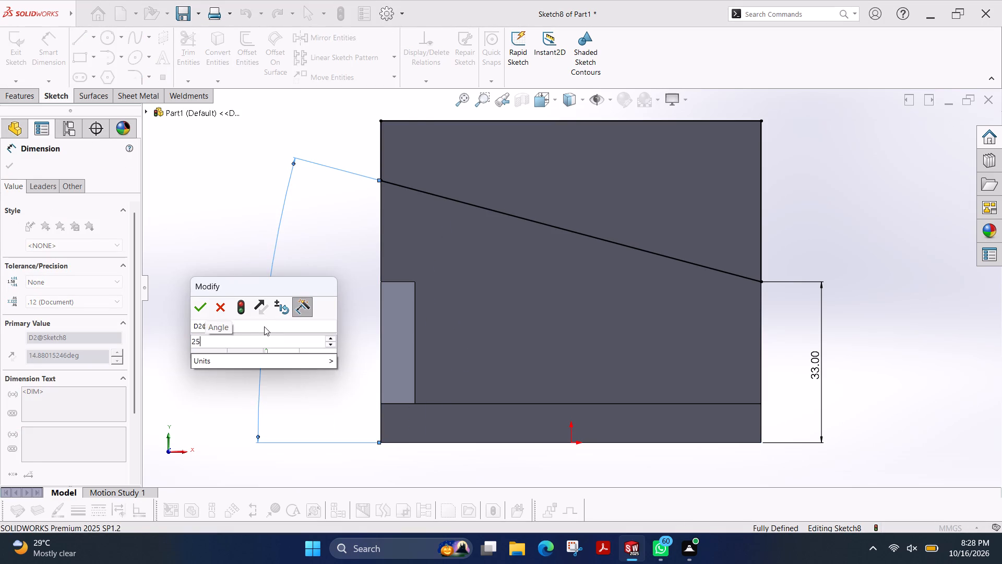
key(Return)
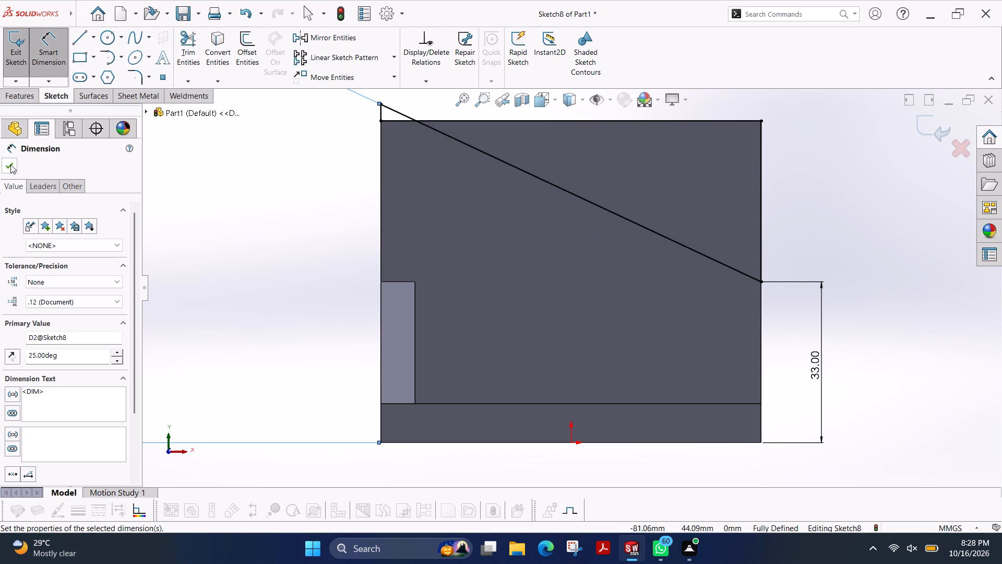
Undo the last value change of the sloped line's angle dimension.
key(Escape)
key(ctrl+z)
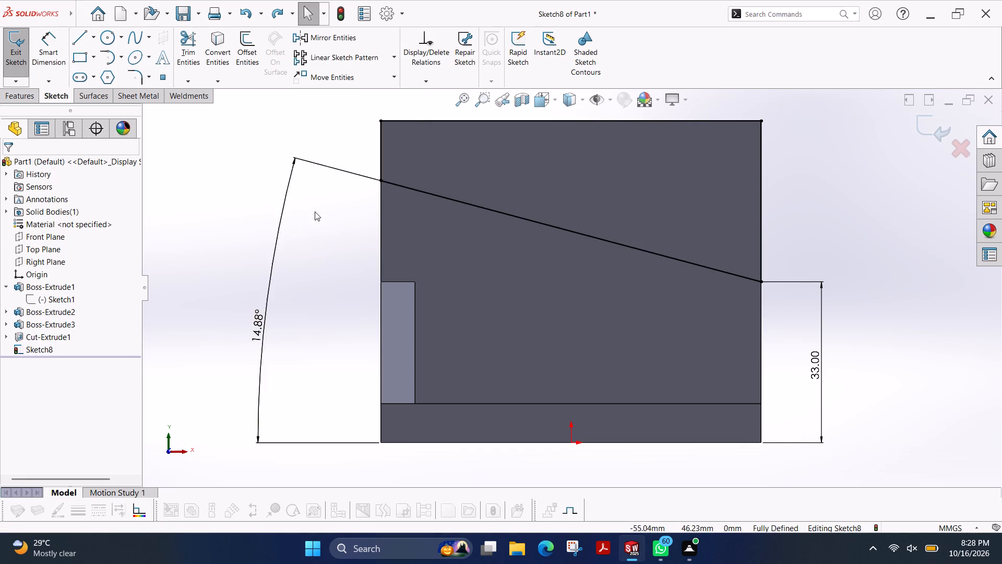
Exit the sketch and edit the tall wall's extrusion, increasing its blind depth to 82 mm.
scroll(323, 207, up, 3)
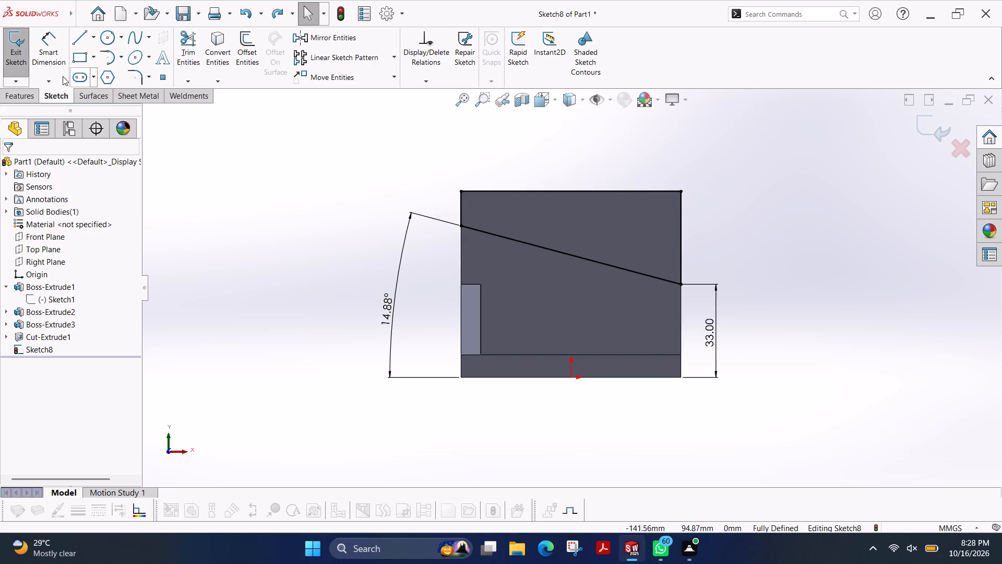
click(15, 60)
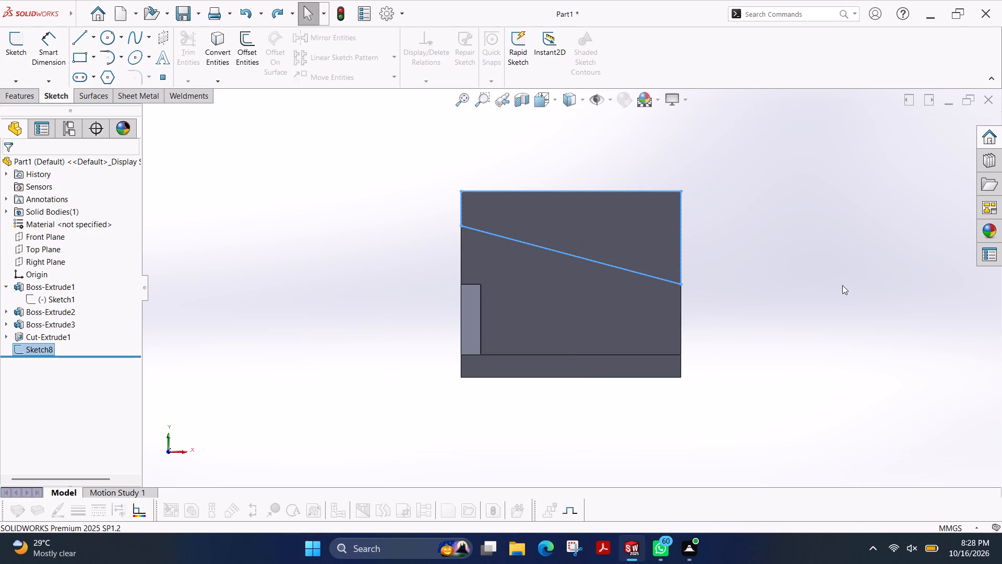
ctrl+shift+middle_drag(852, 252, 793, 297)
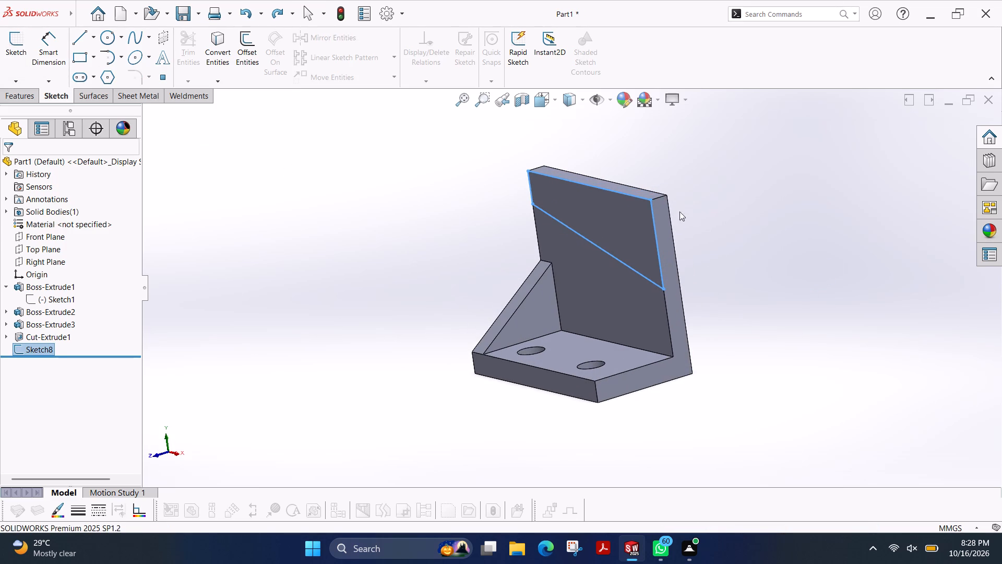
key(Escape)
click(626, 187)
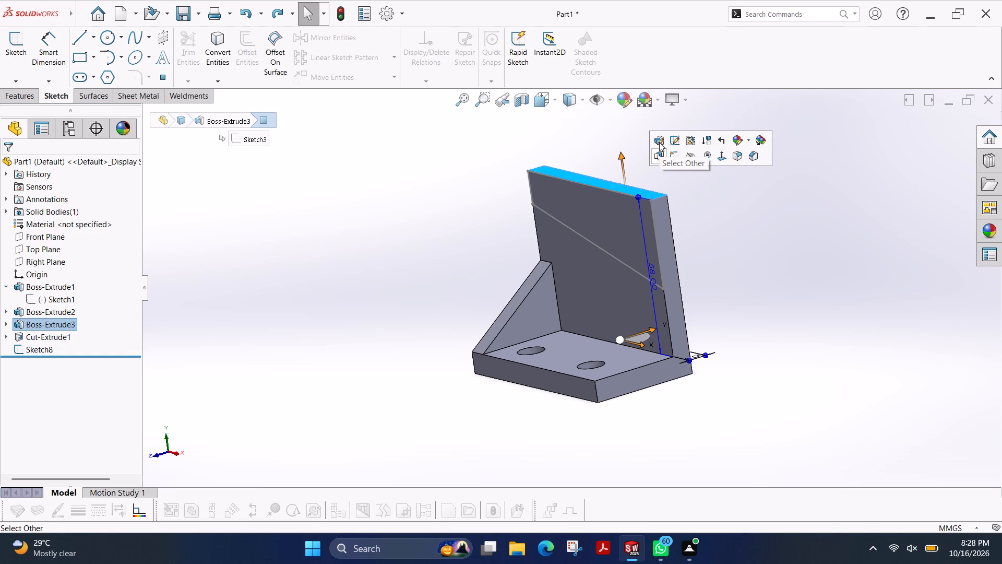
click(659, 142)
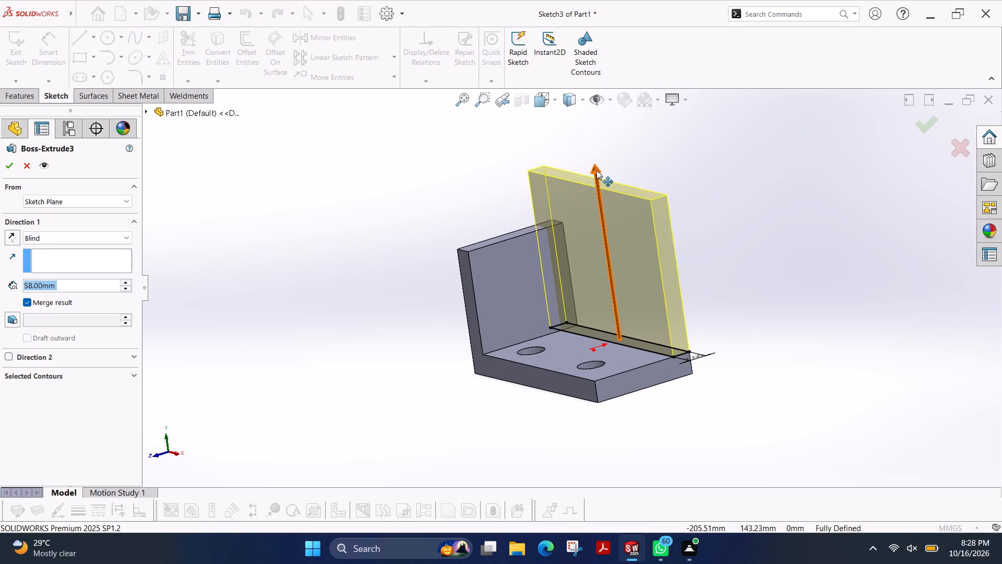
drag(597, 170, 593, 118)
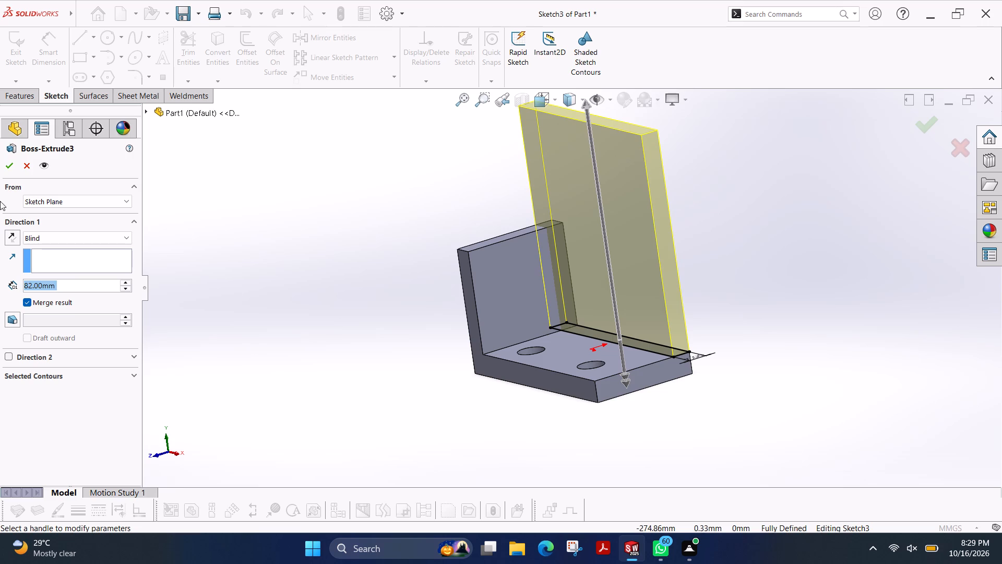
click(10, 167)
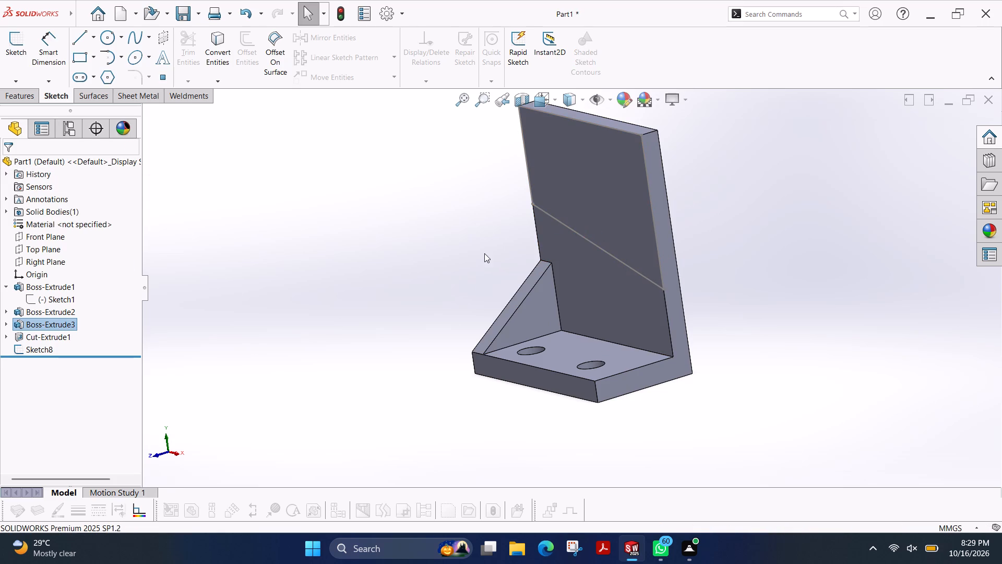
Reopen the sloped line's sketch on the tall wall and set its angle dimension to 25 degrees.
click(590, 241)
click(13, 51)
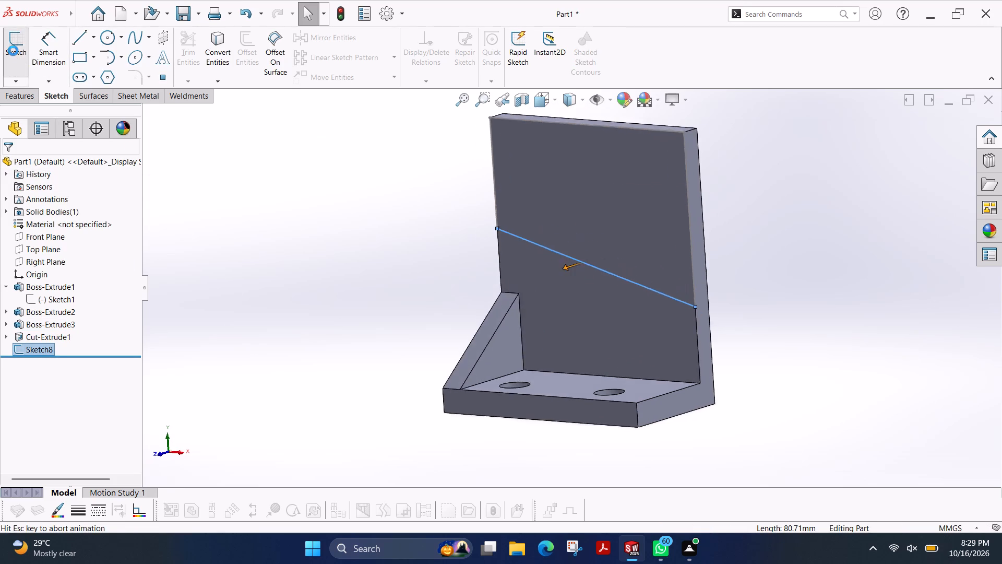
double_click(332, 361)
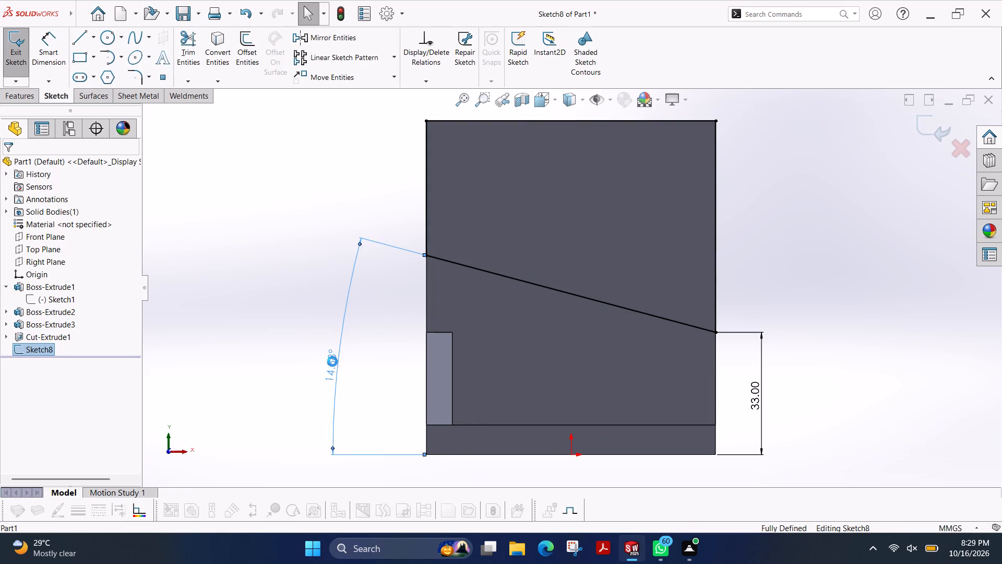
text(25)
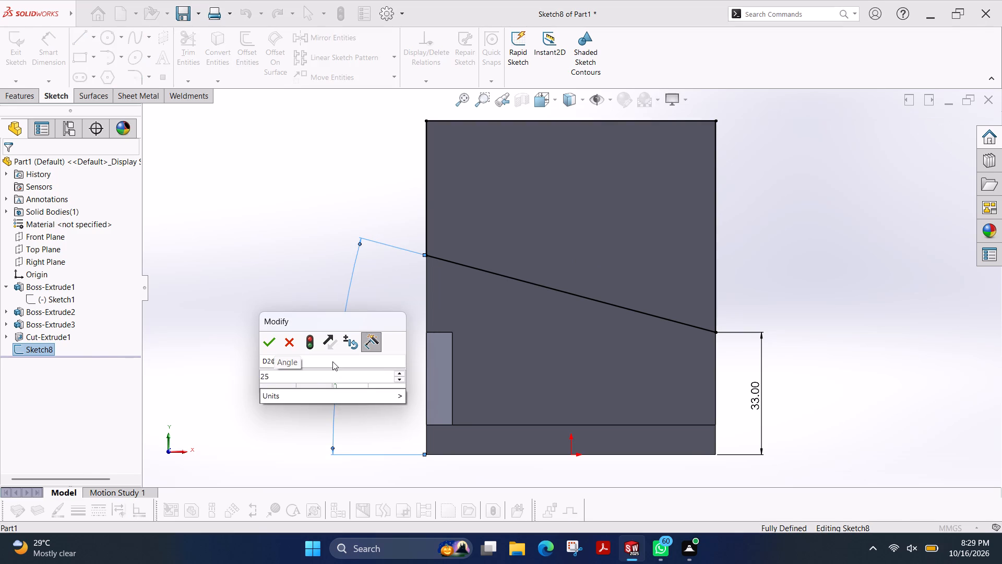
key(Return)
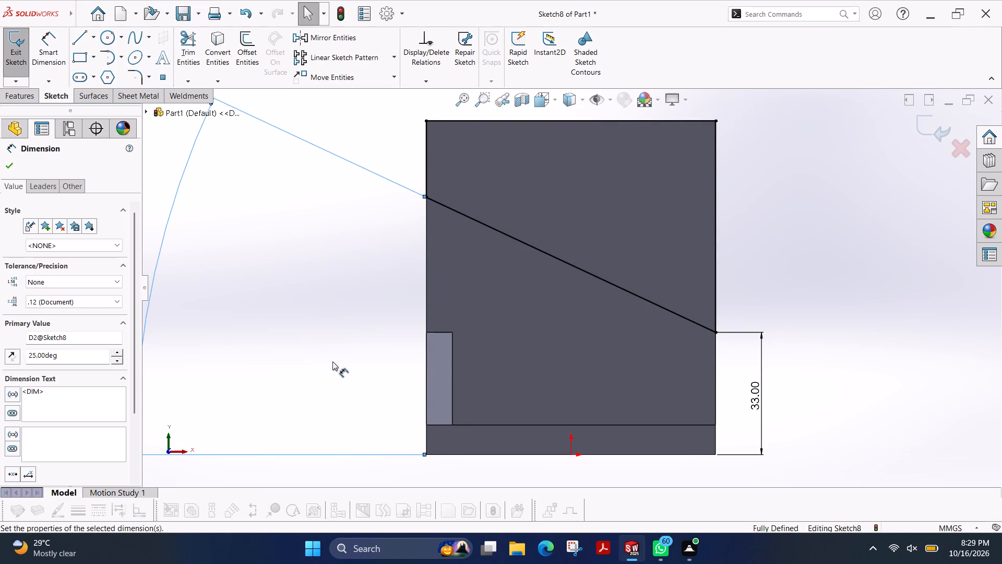
scroll(332, 361, up, 2)
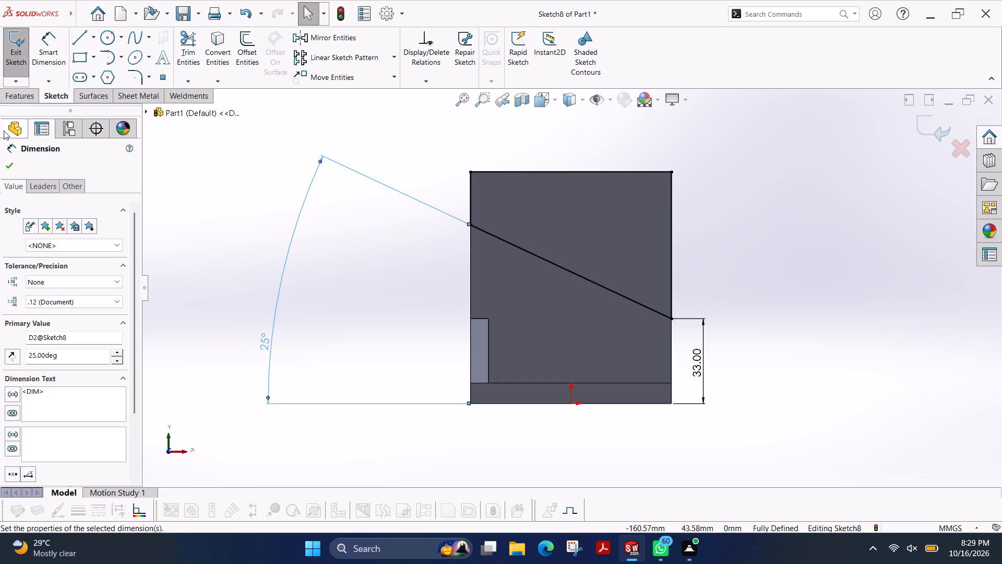
Cut-extrude the area above the sloped line to a blind depth of 58 mm.
click(8, 169)
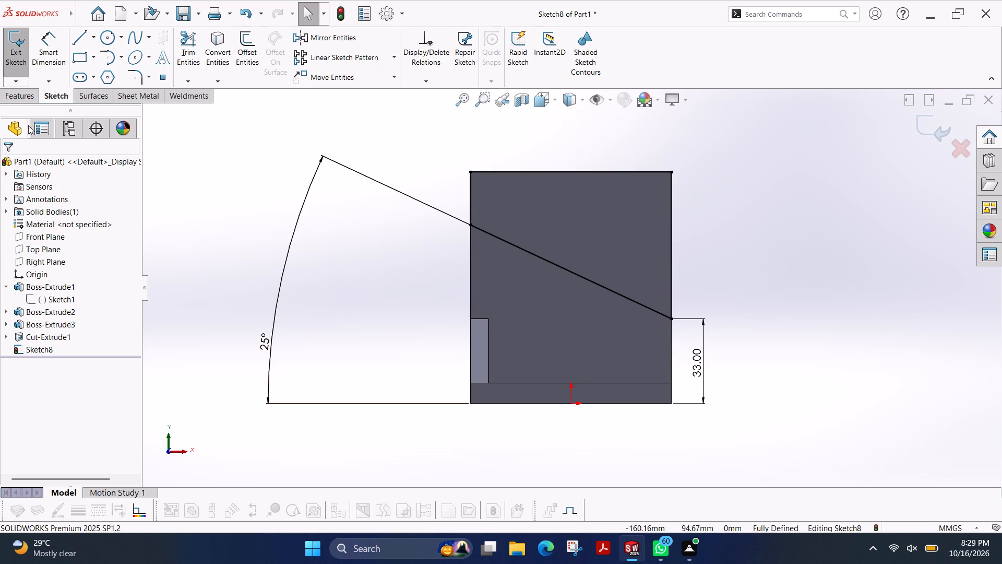
click(22, 93)
click(189, 43)
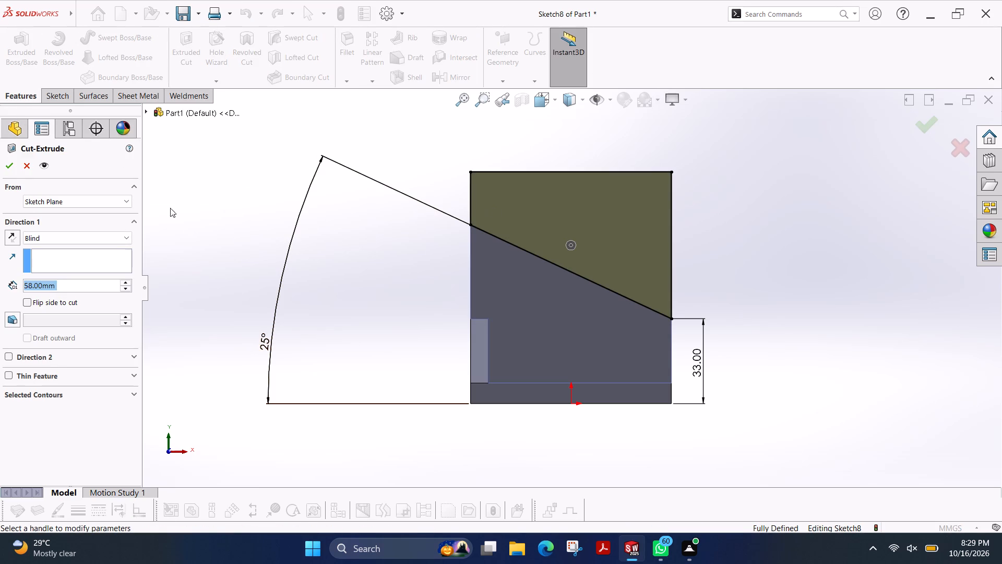
click(6, 167)
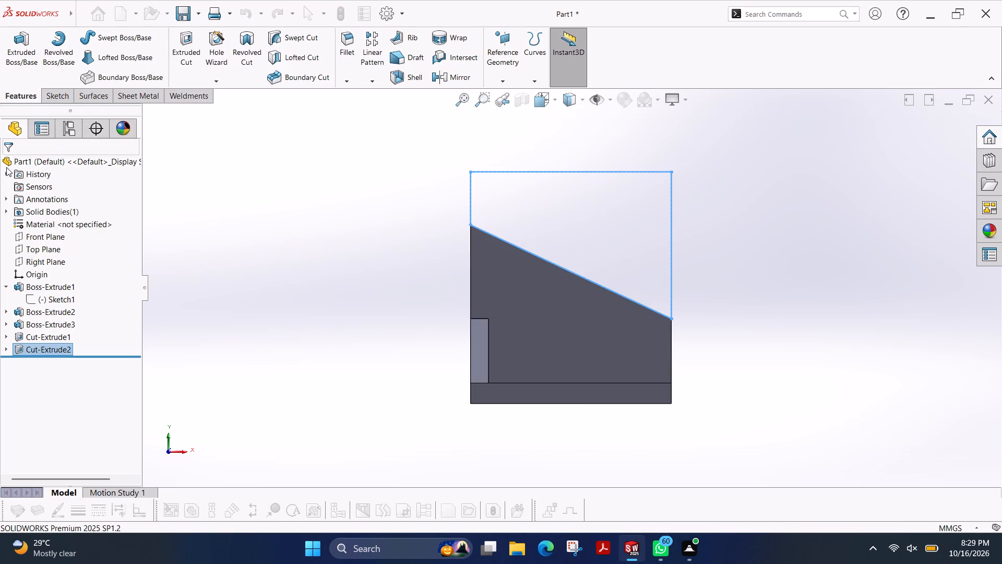
key(Escape)
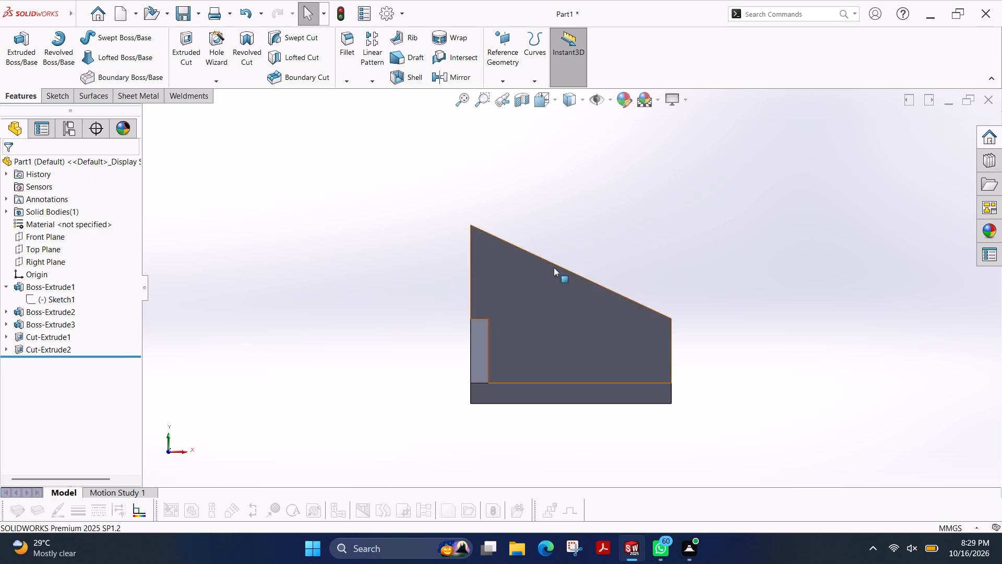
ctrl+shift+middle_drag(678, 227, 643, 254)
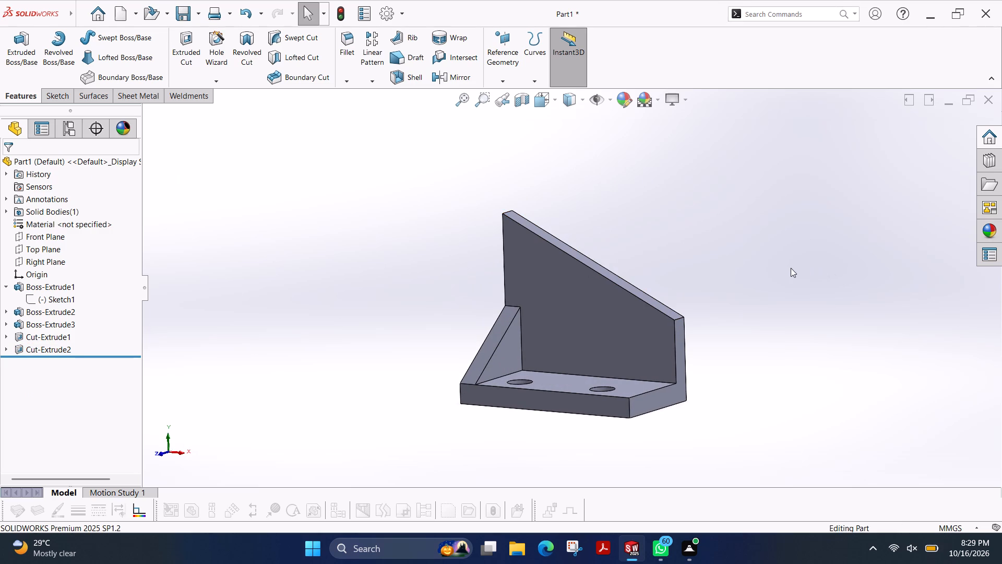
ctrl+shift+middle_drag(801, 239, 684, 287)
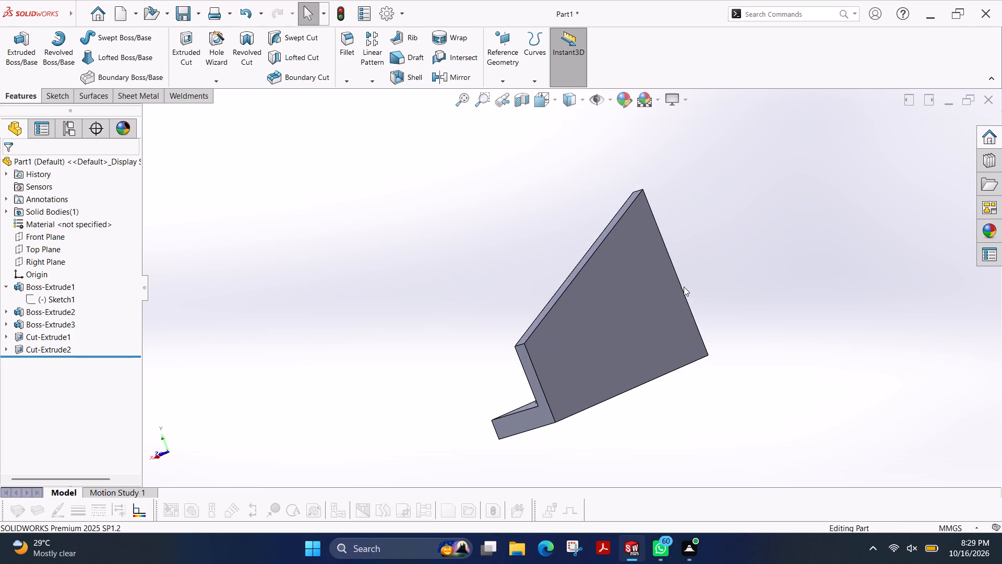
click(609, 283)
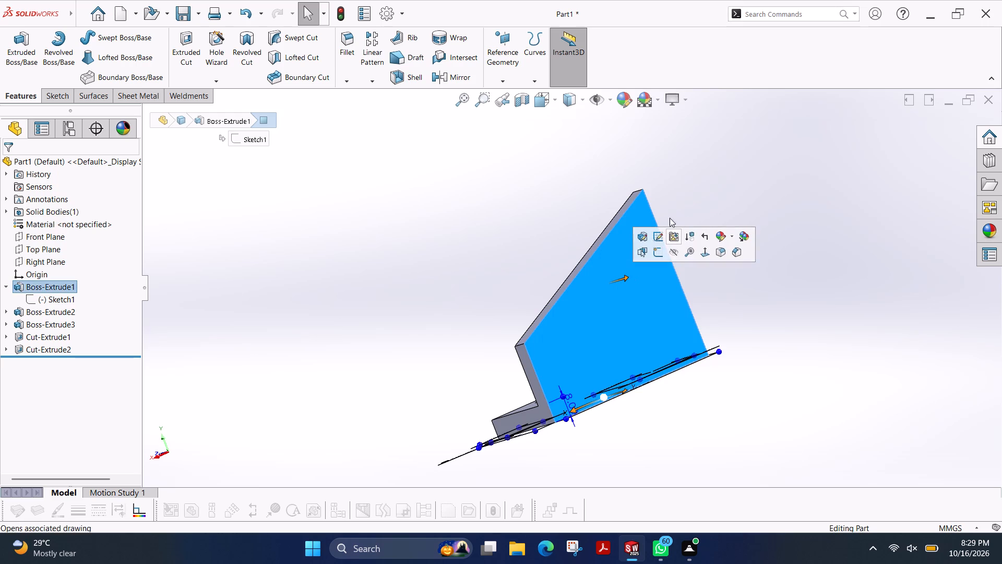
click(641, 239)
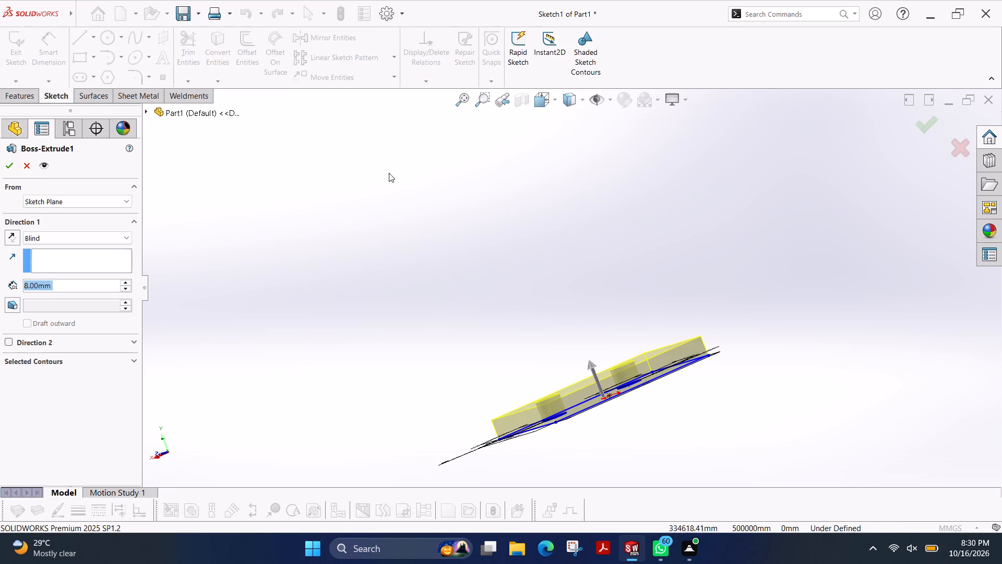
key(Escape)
Start a sketch on the tall wall's outer face, tracing its sloped edge and a line about 11 mm down the taller side.
click(641, 317)
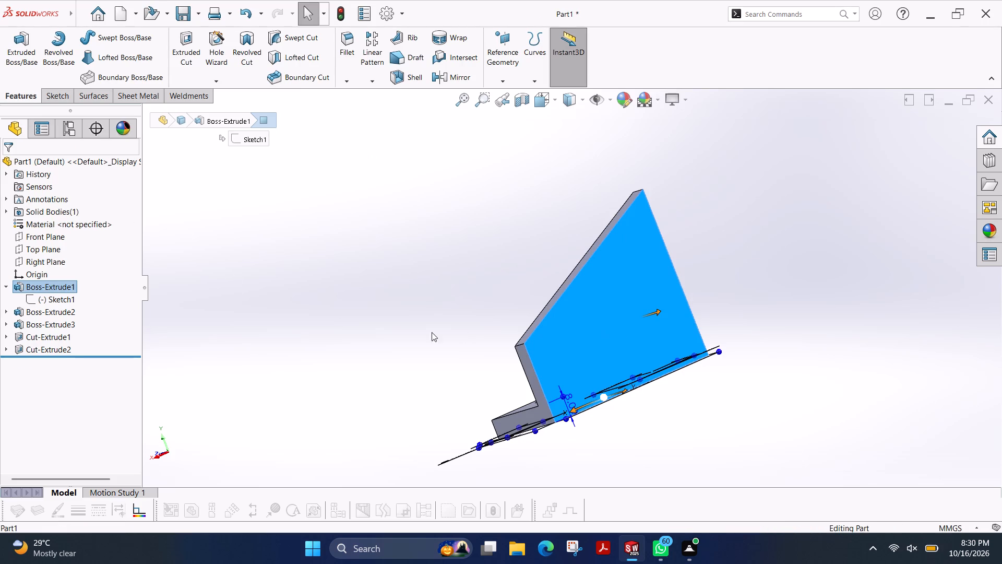
click(58, 97)
click(21, 53)
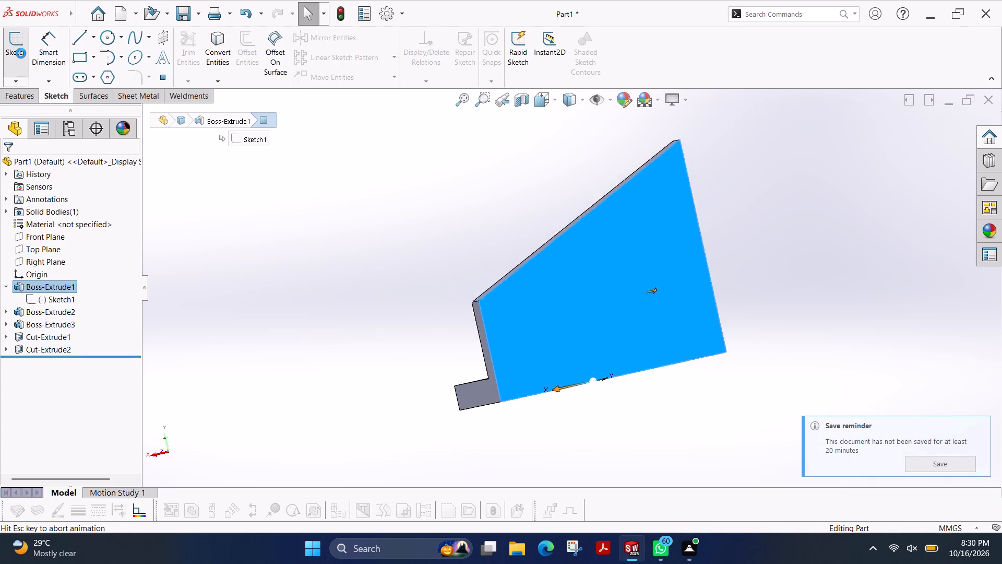
key(Escape)
scroll(555, 210, down, 2)
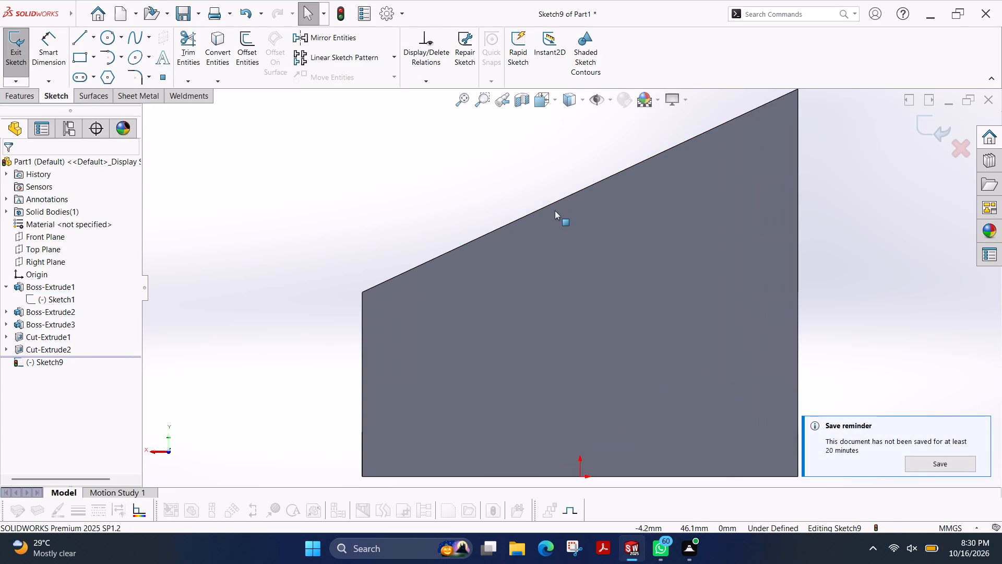
scroll(555, 210, up, 1)
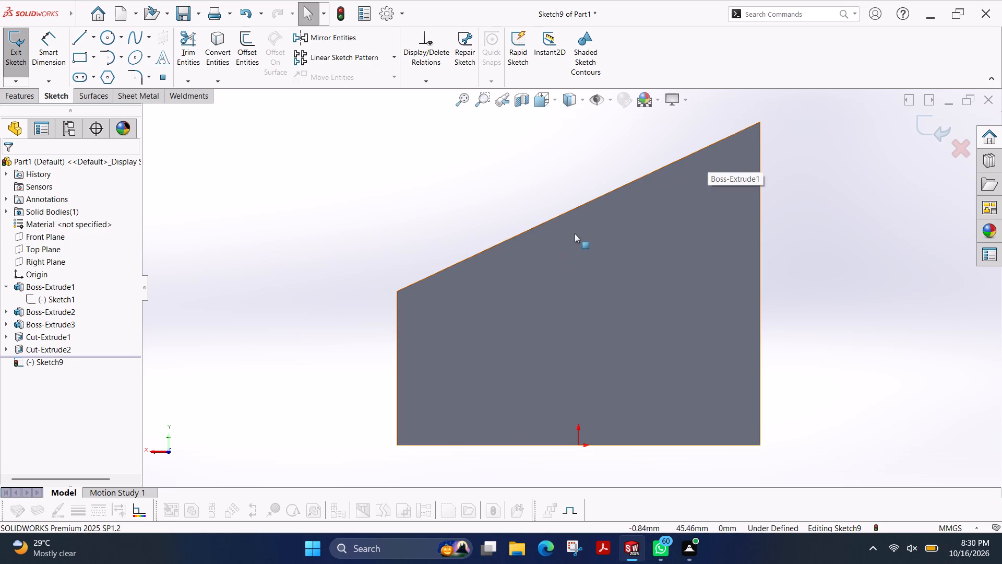
click(81, 39)
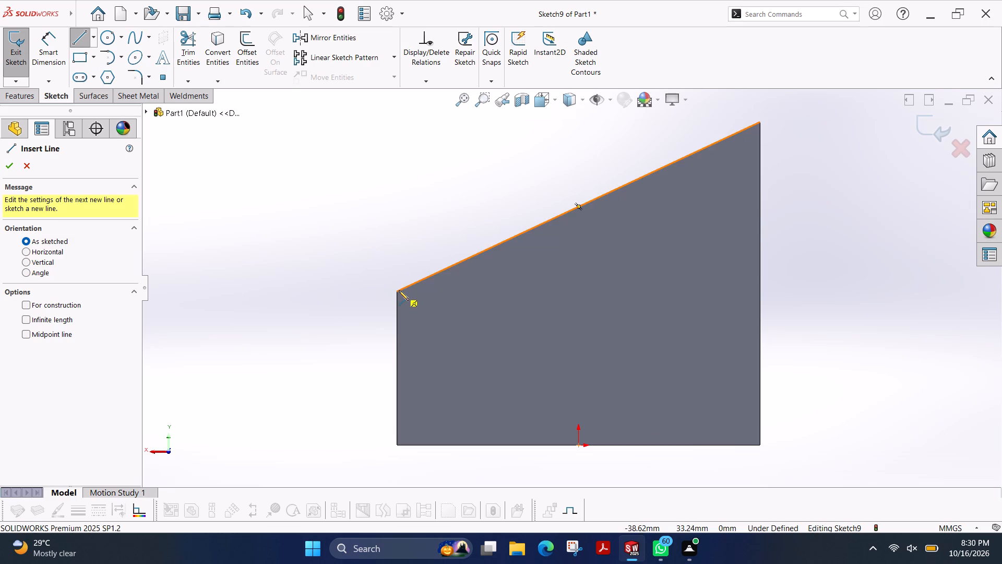
click(395, 292)
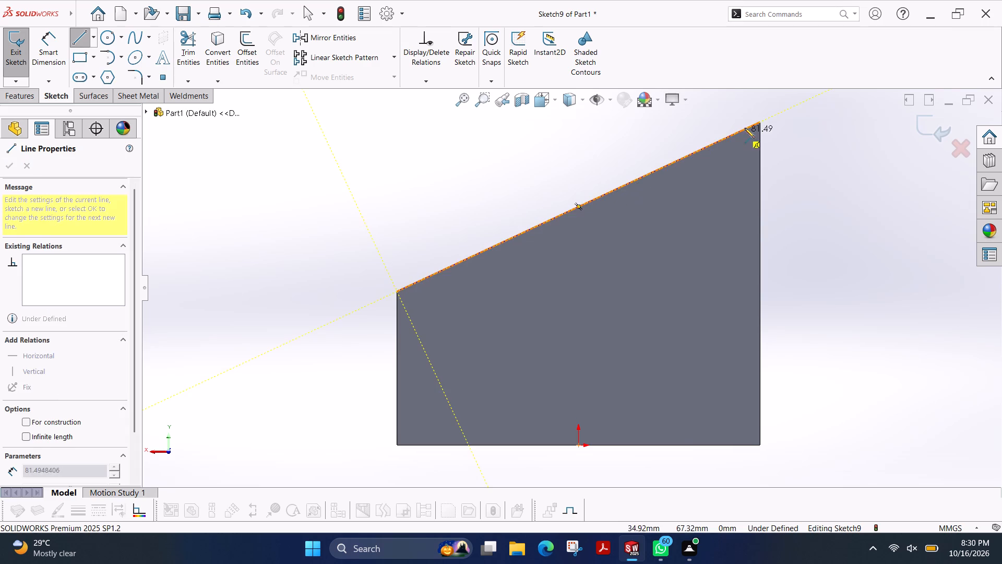
click(760, 123)
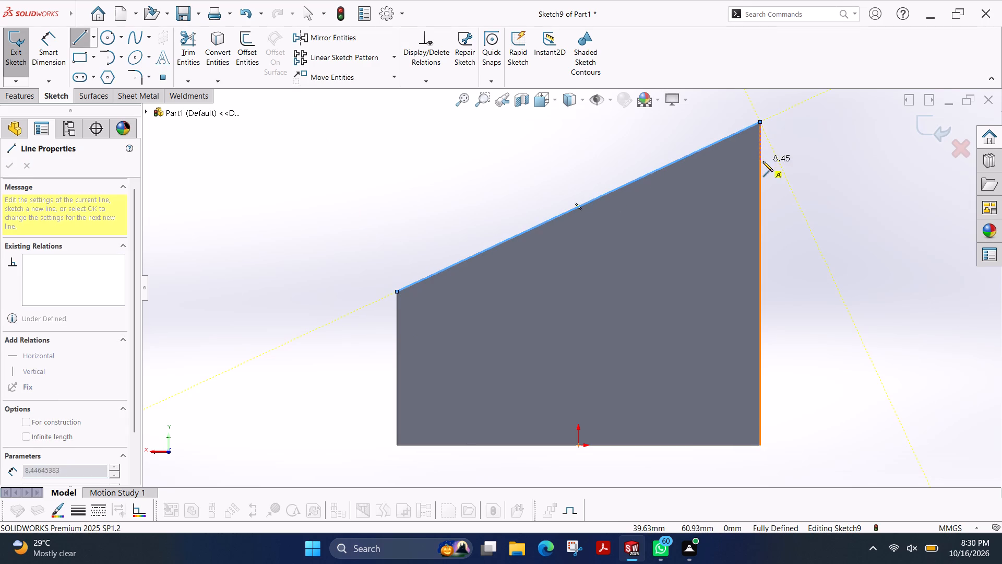
click(762, 173)
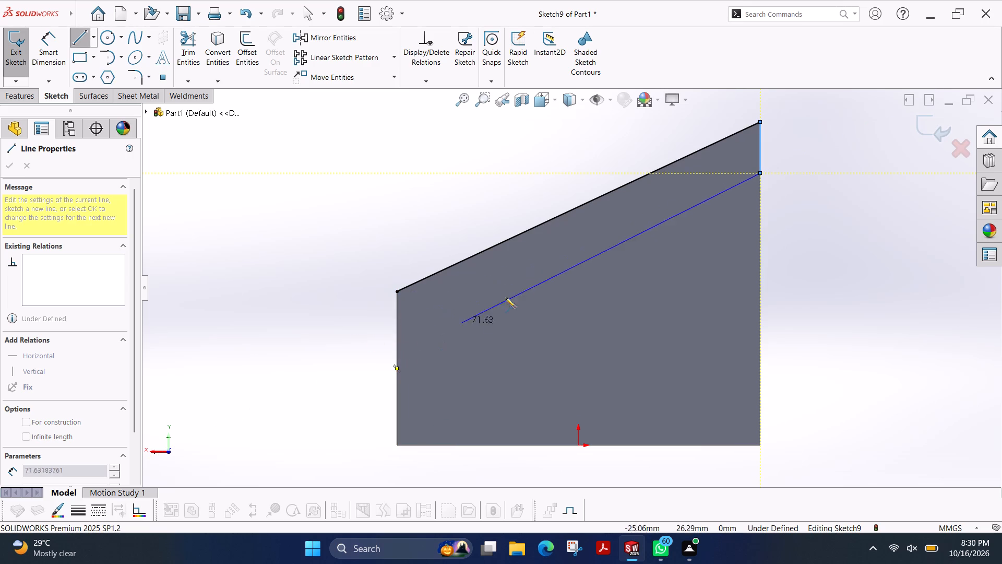
key(Escape)
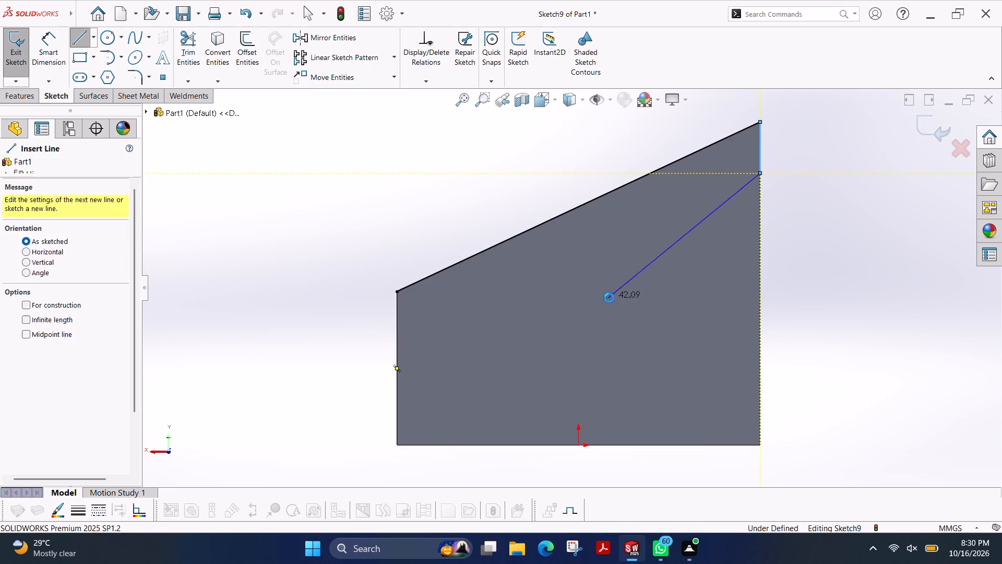
click(75, 41)
key(Escape)
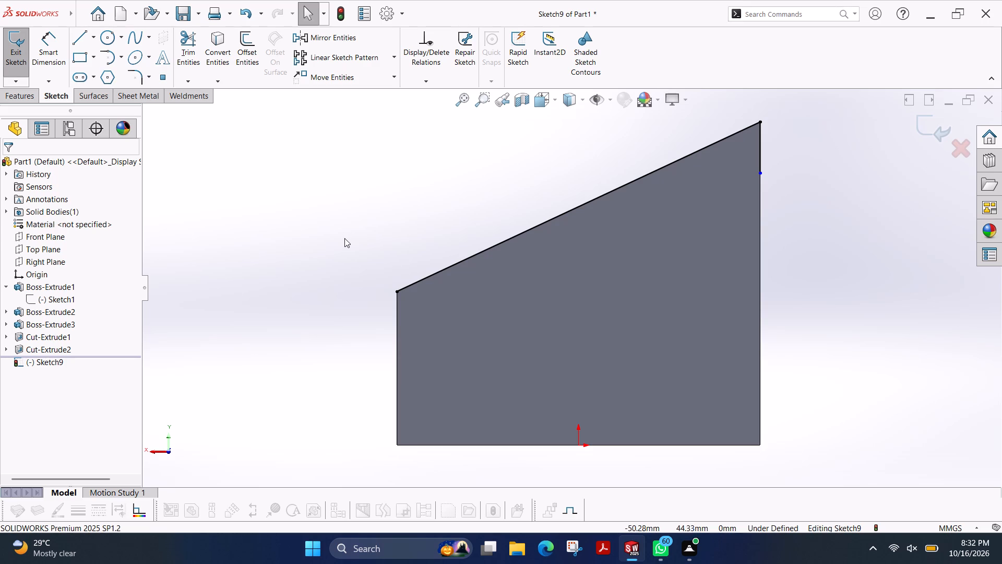
Close the profile with a line about 8.5 mm down the shorter side and a slanted line joining both lower endpoints.
click(80, 36)
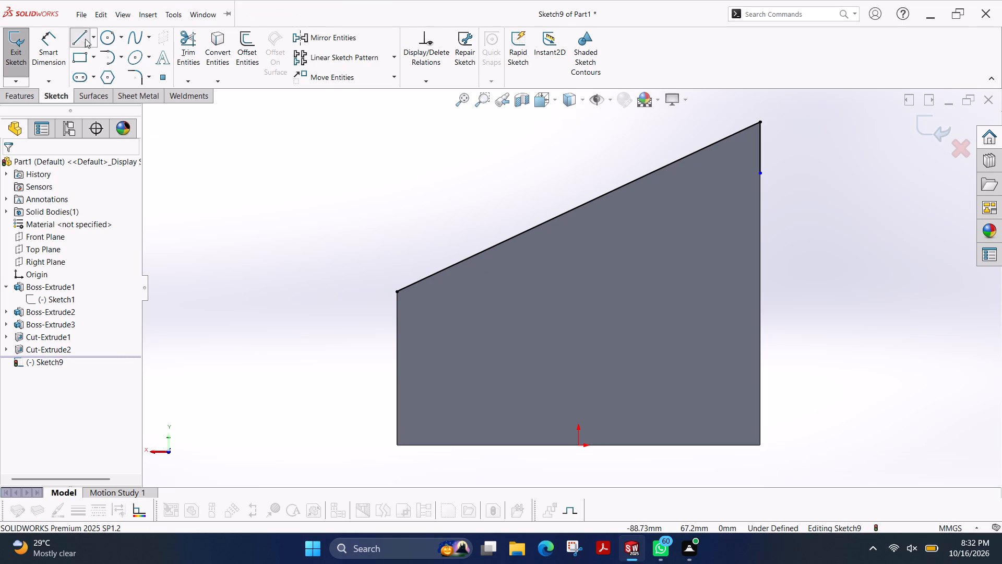
click(398, 292)
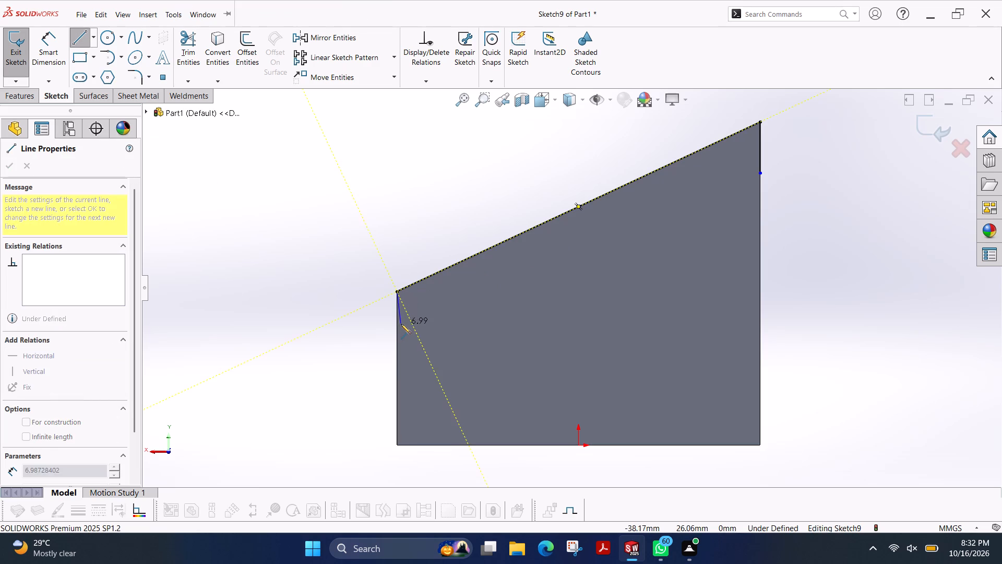
click(397, 331)
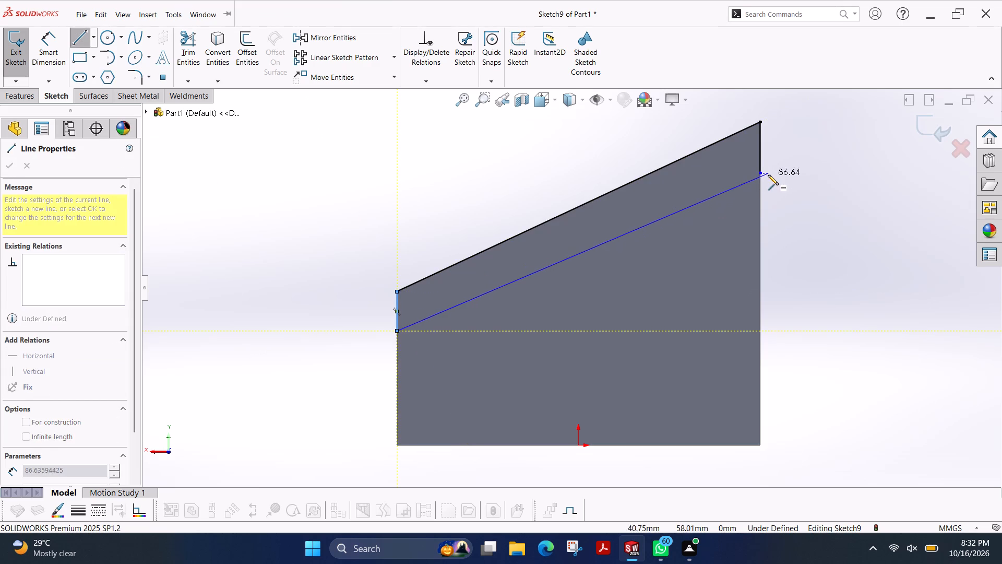
click(760, 173)
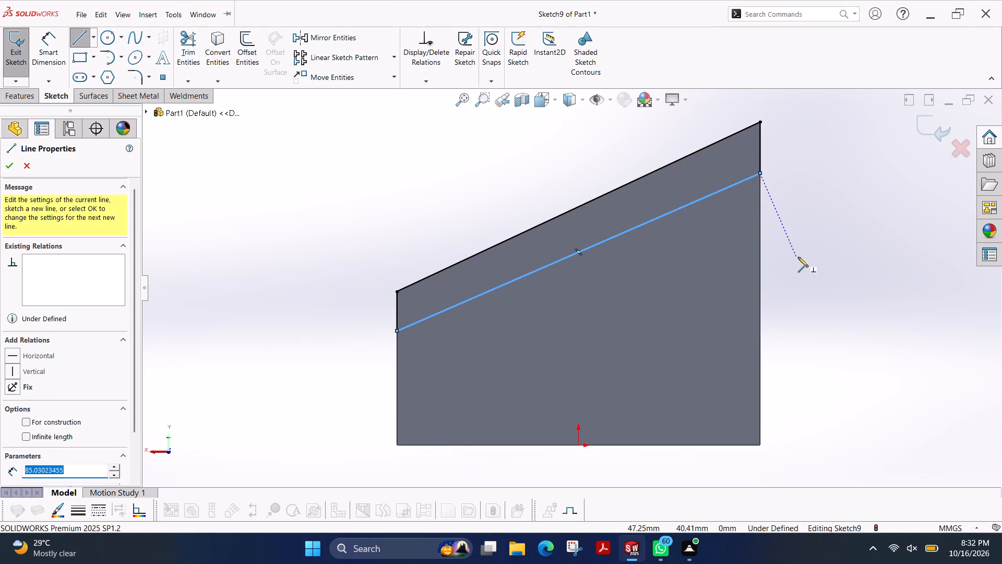
key(Escape)
Dimension both vertical end lines of the sloped band profile to 7 mm.
click(55, 52)
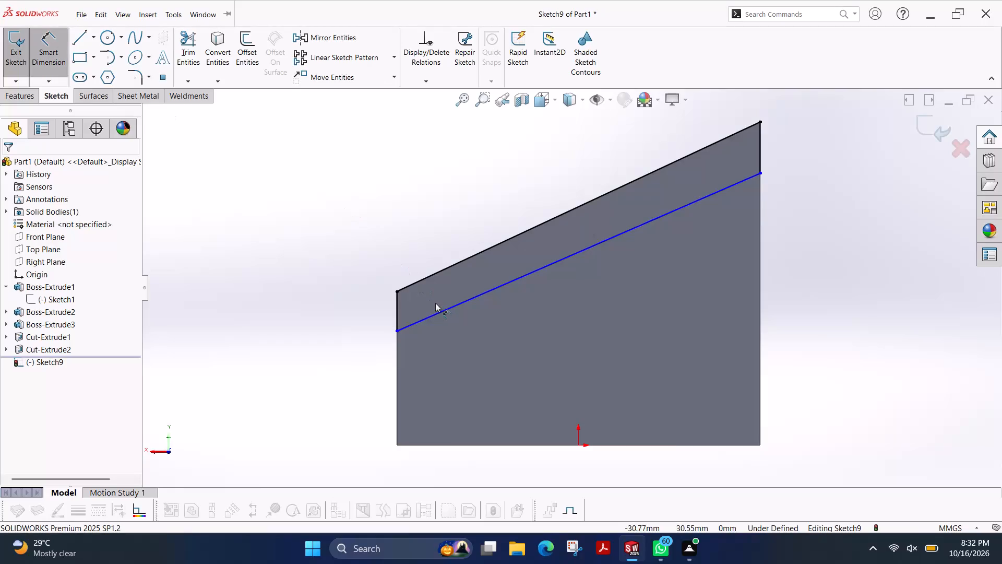
click(397, 309)
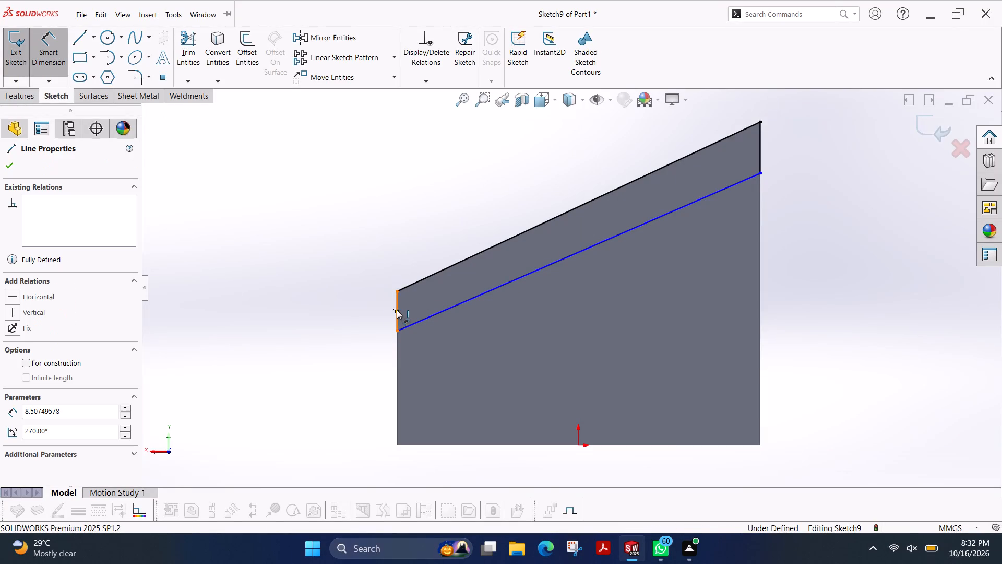
click(352, 310)
key(7)
key(Return)
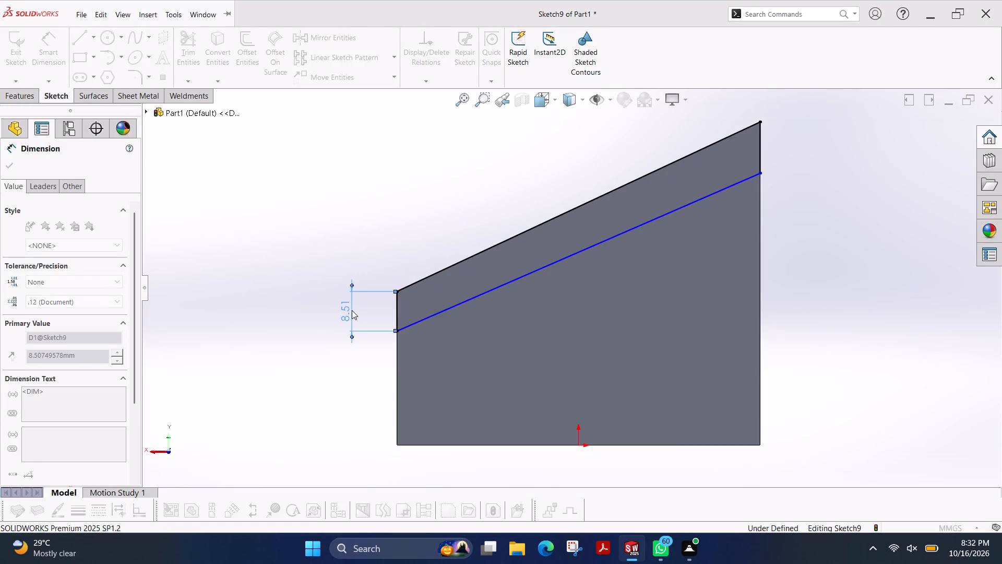
click(758, 151)
click(800, 143)
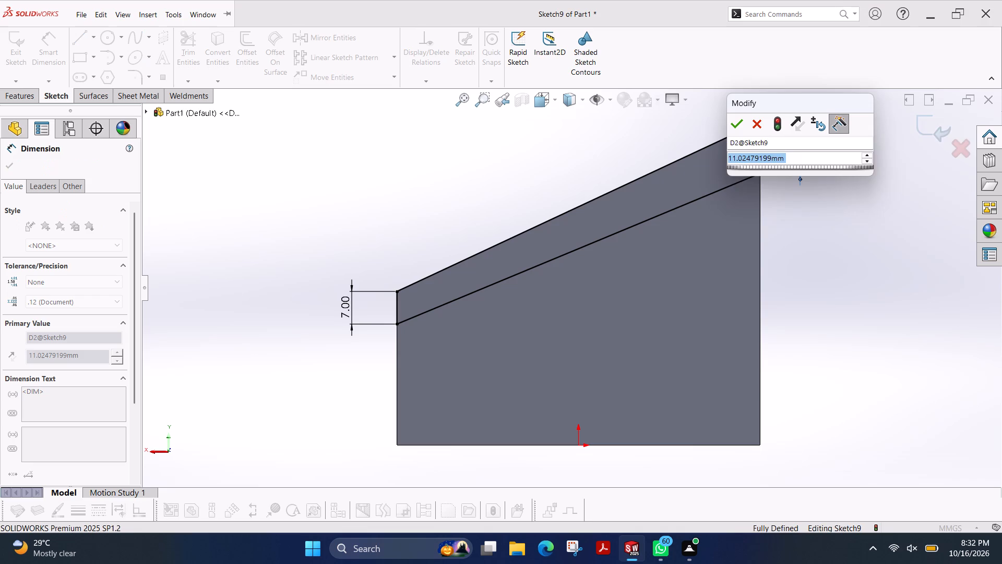
key(7)
key(Return)
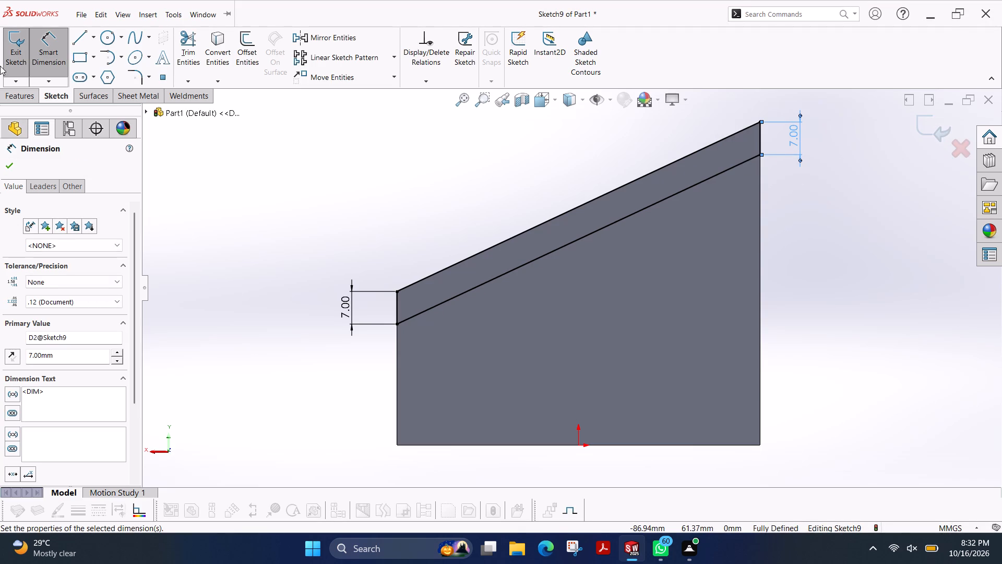
Exit the sketch and extrude the sloped band outward from the wall as a boss with a blind depth of 38 mm.
click(13, 60)
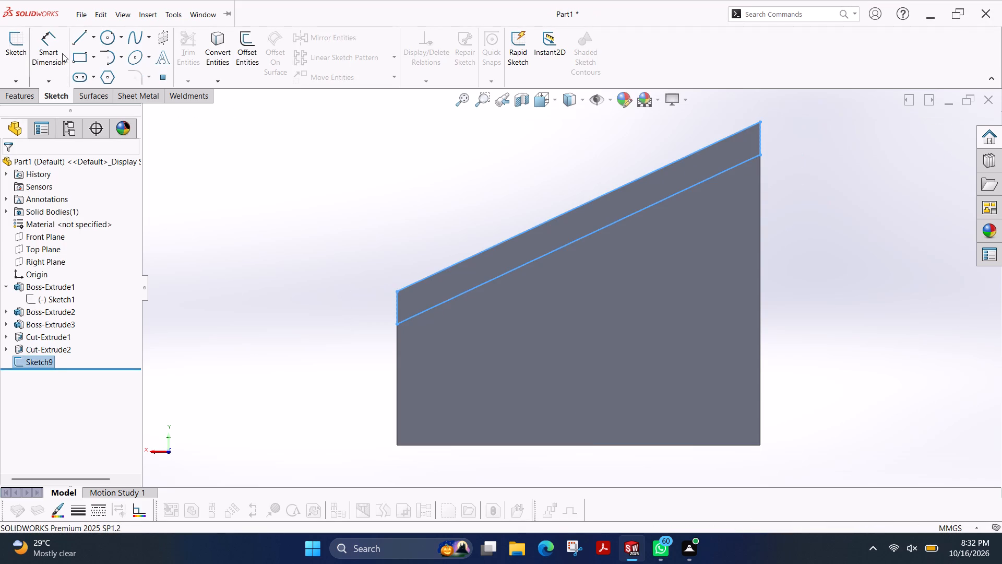
click(32, 95)
click(18, 56)
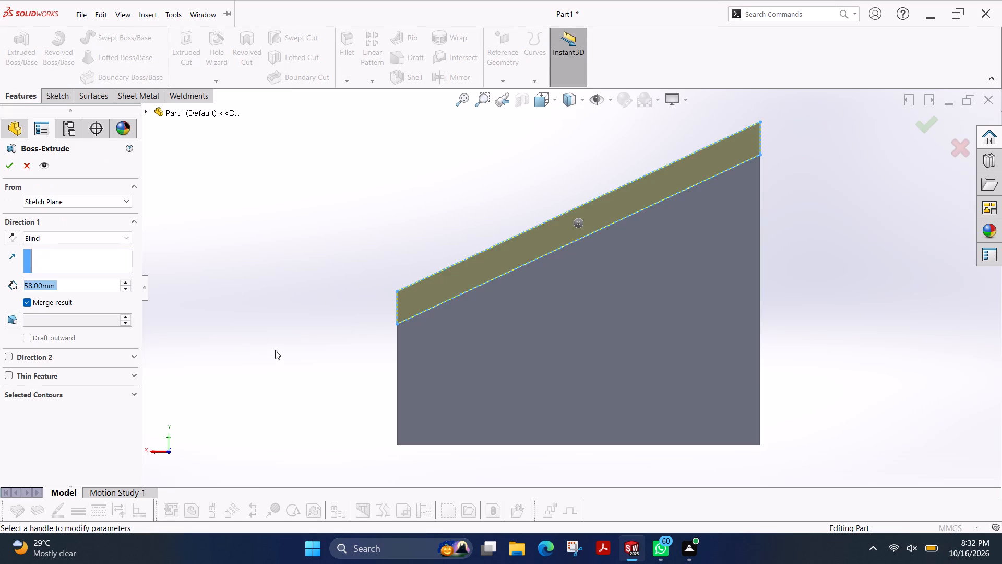
ctrl+shift+middle_drag(285, 322, 344, 350)
scroll(344, 332, up, 2)
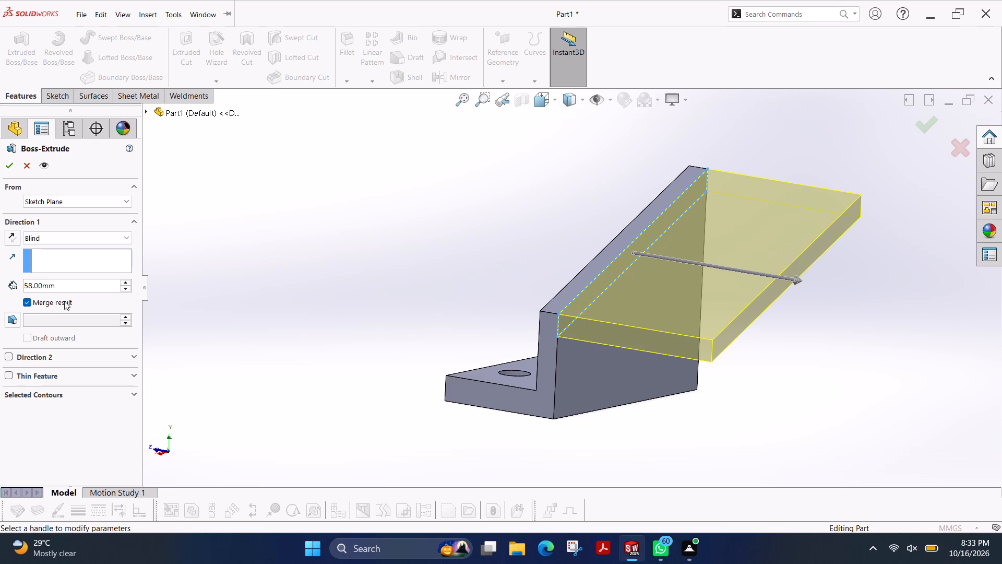
double_click(127, 288)
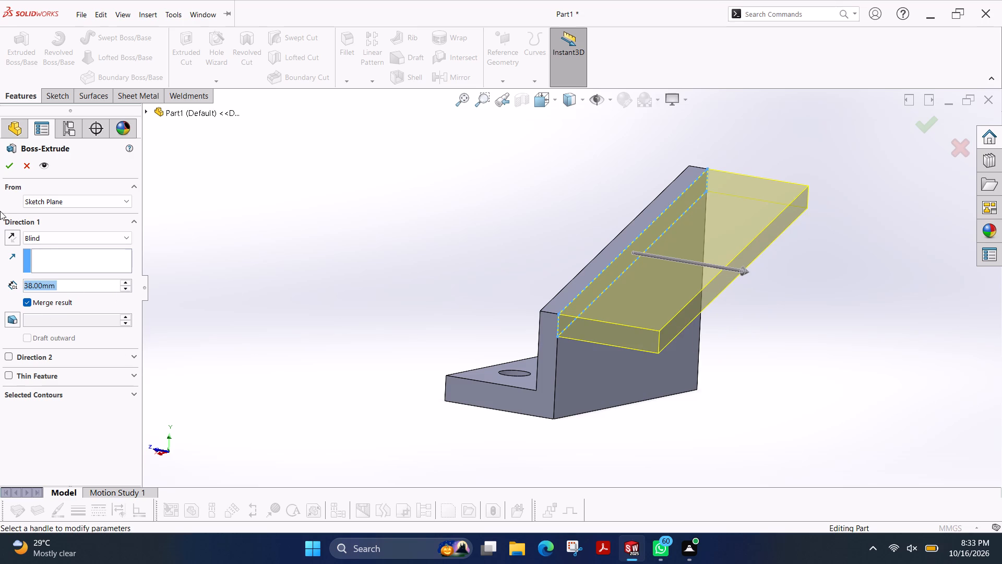
click(8, 162)
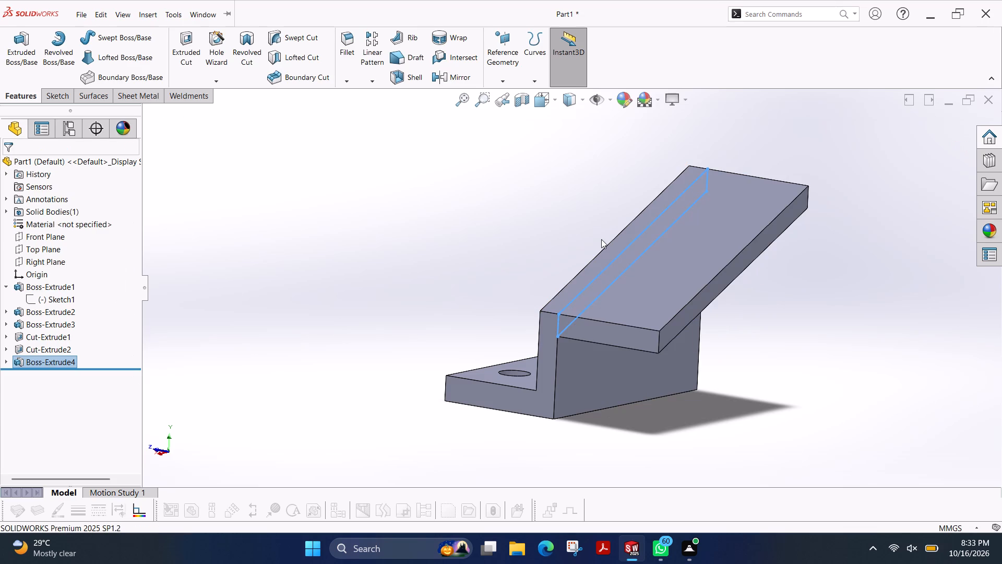
key(Escape)
Start a sketch on the sloped plate's upper face, tracing its long base-side edge, a line about 6.3 mm along one end and one about 5.6 mm inward.
click(707, 230)
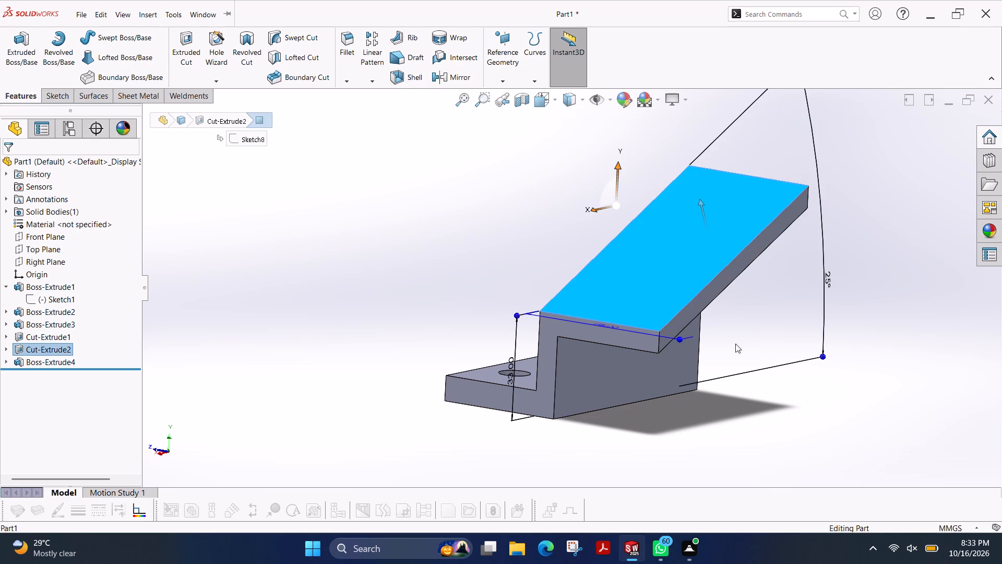
click(65, 95)
click(22, 55)
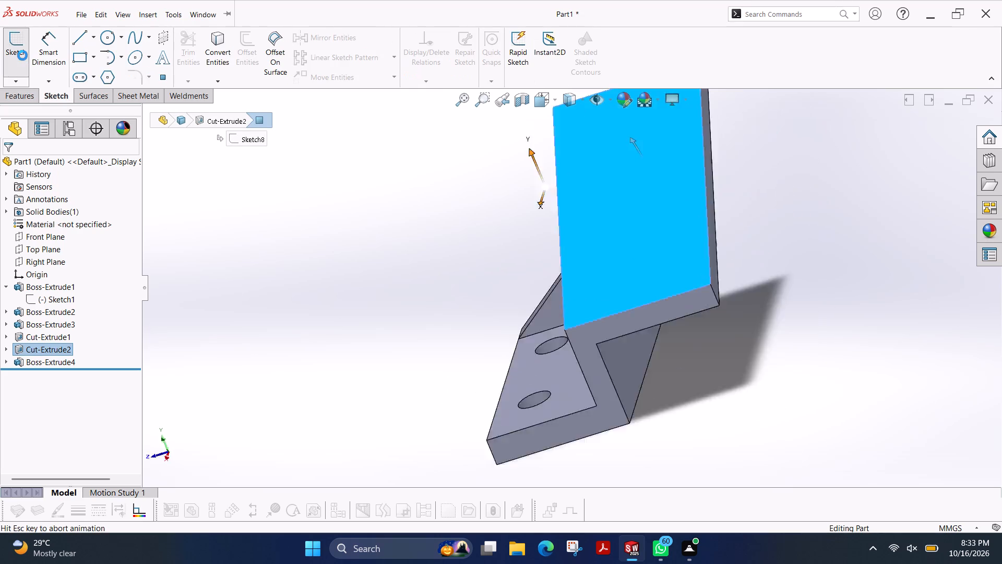
key(Escape)
scroll(519, 192, up, 1)
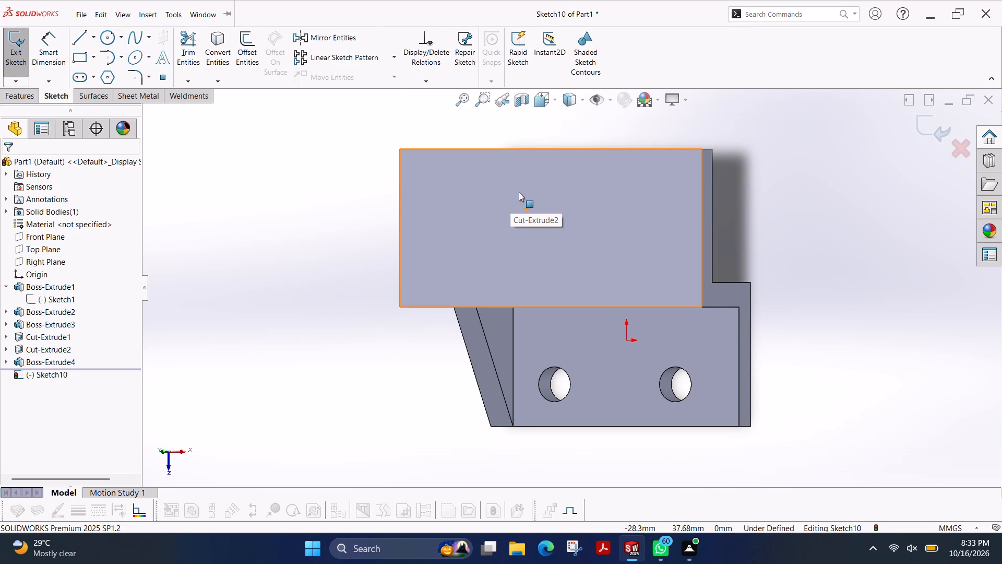
scroll(519, 192, down, 1)
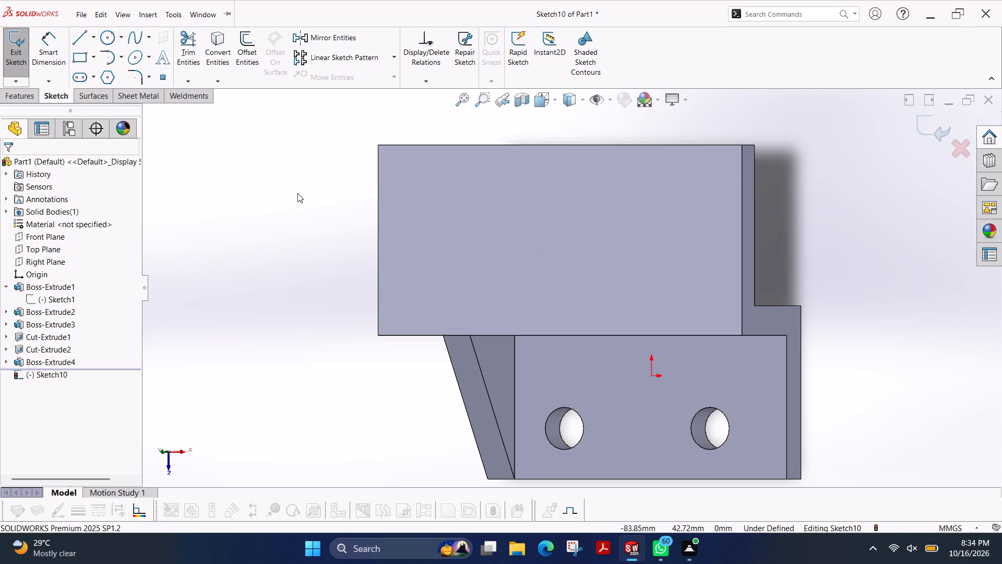
click(82, 41)
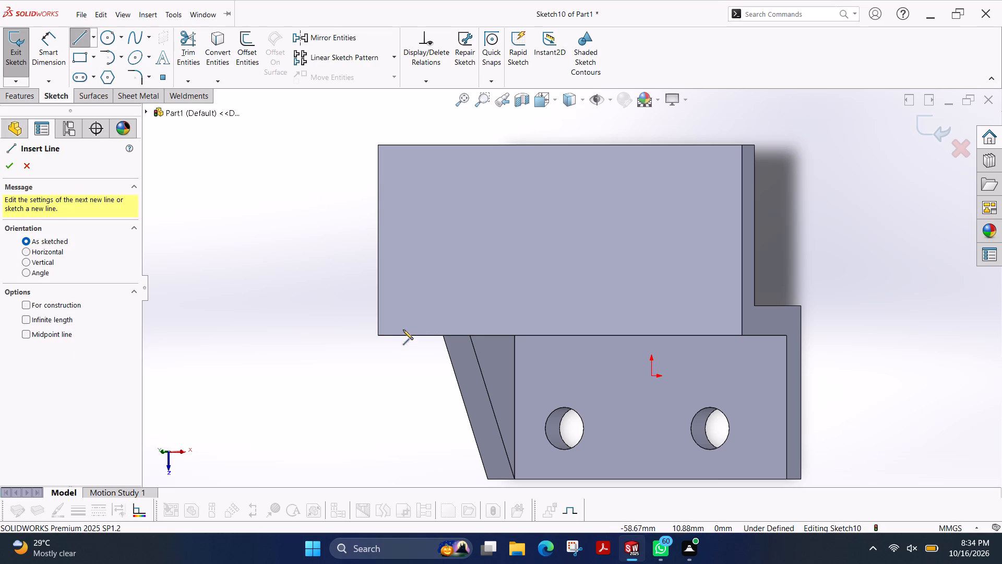
click(378, 336)
click(742, 336)
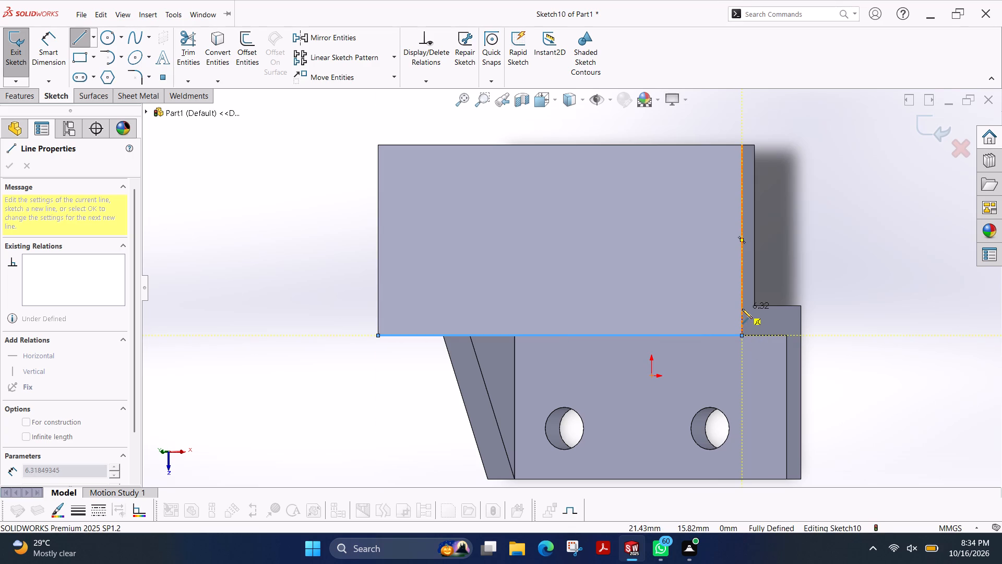
click(742, 309)
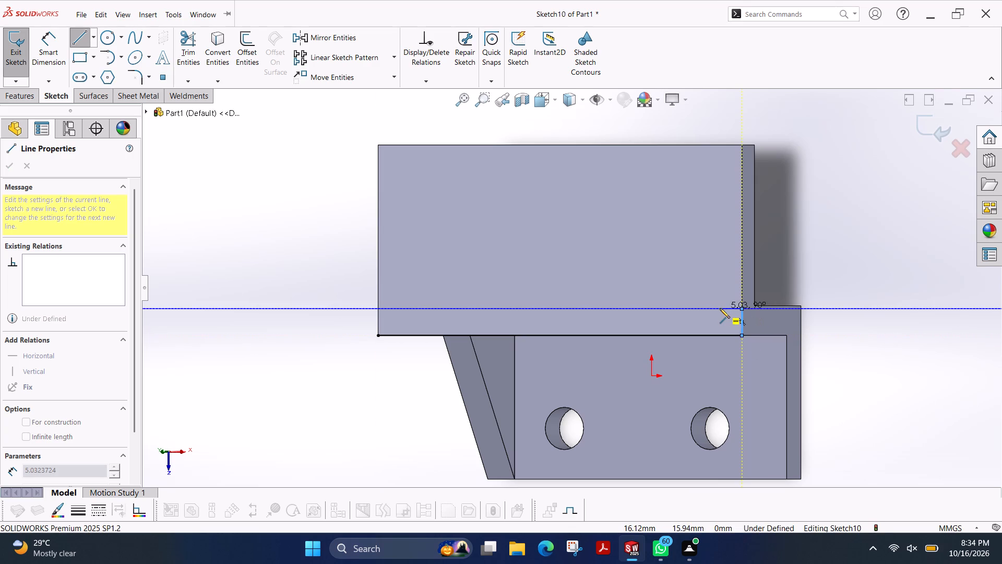
click(718, 308)
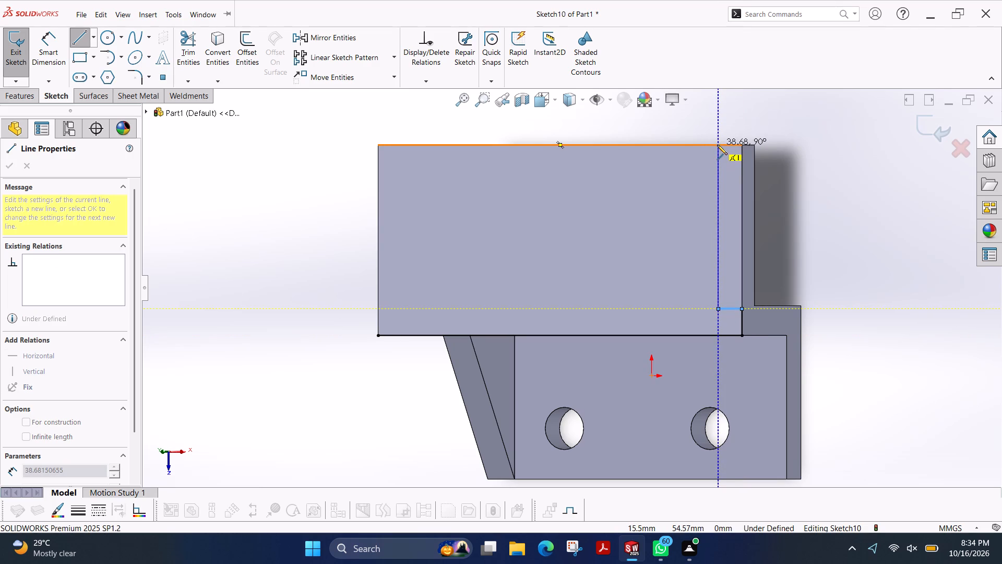
Close the stepped profile with a line to the outer long edge, about 74 mm along it, back about 39 mm, and around the other end.
click(717, 145)
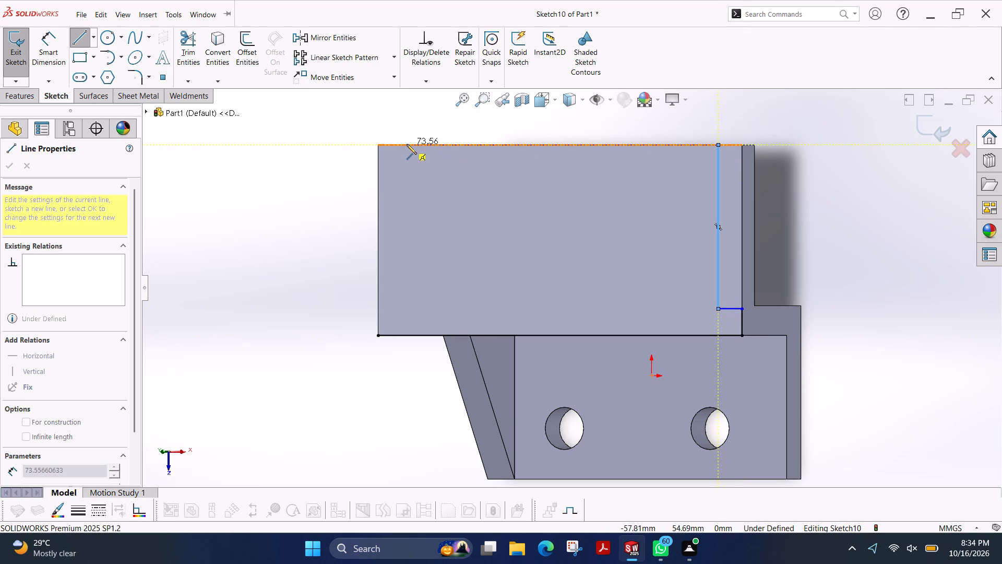
click(406, 145)
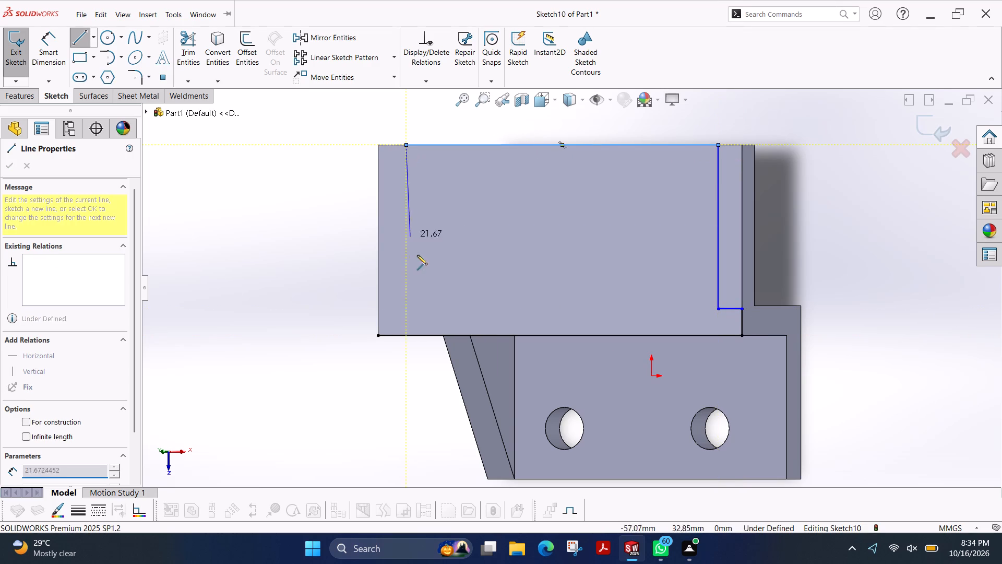
click(404, 309)
click(378, 308)
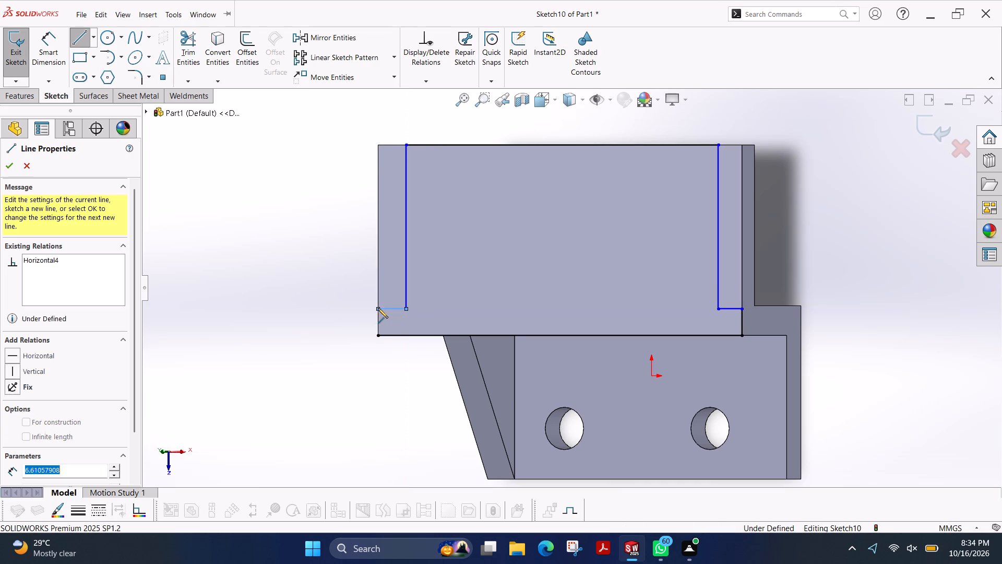
click(378, 333)
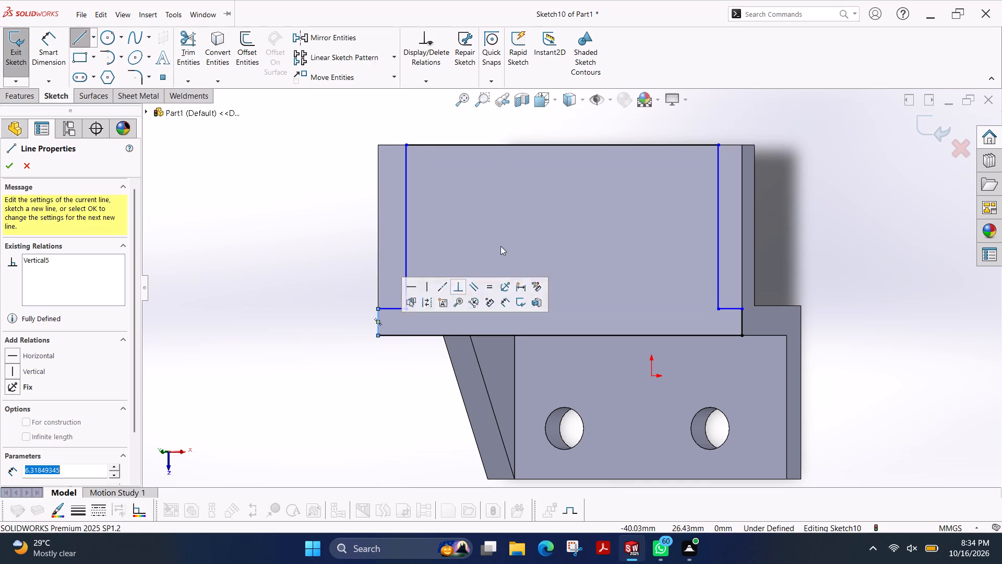
key(Escape)
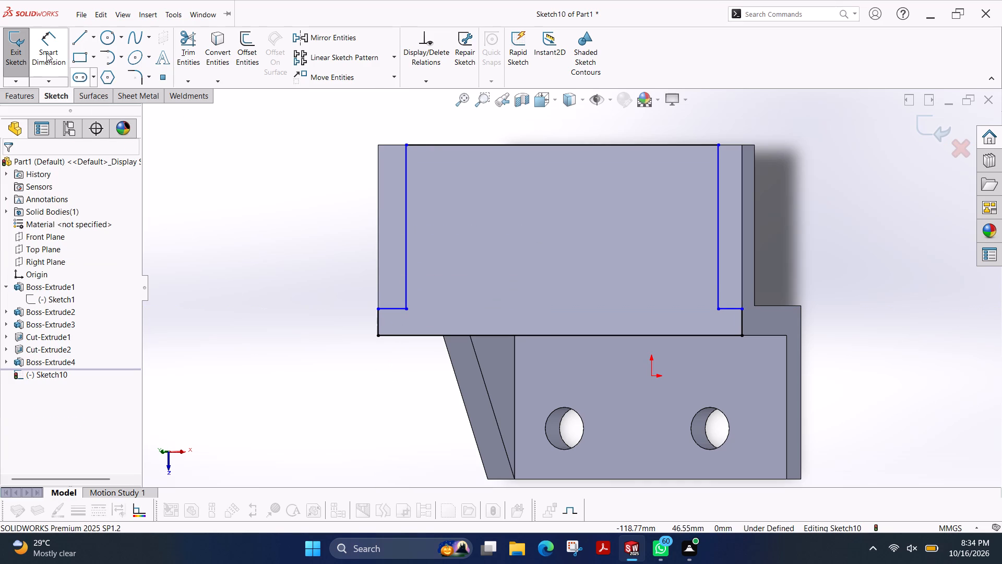
Dimension the short line at each end of the base-side strip to 7 mm.
click(46, 53)
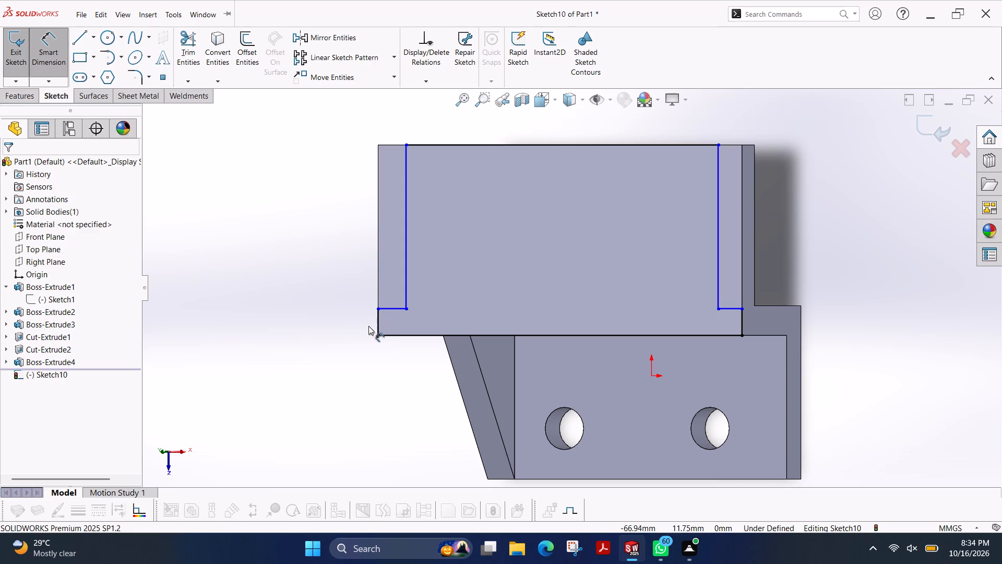
click(379, 324)
click(324, 321)
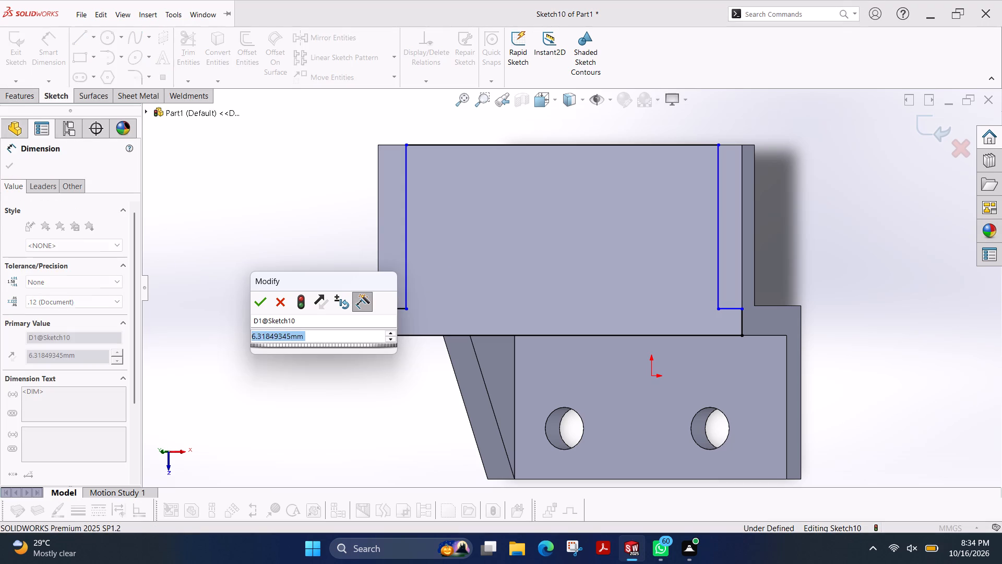
key(7)
key(Return)
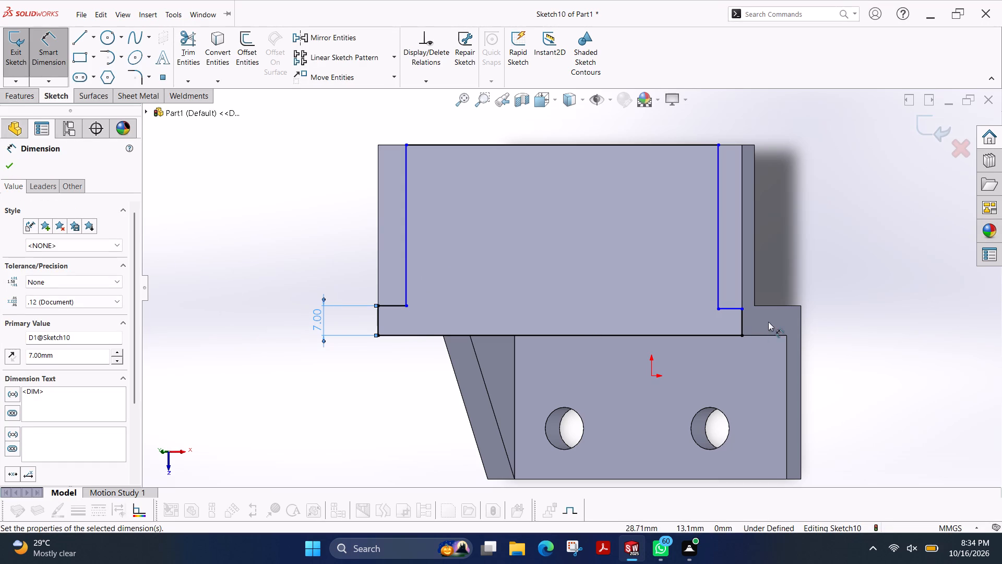
click(742, 325)
click(844, 322)
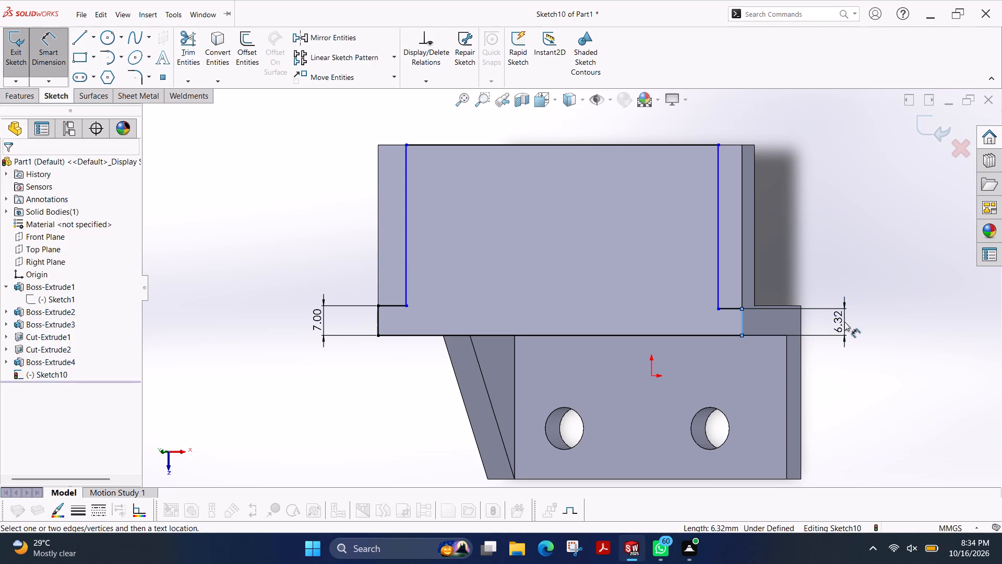
key(7)
key(Return)
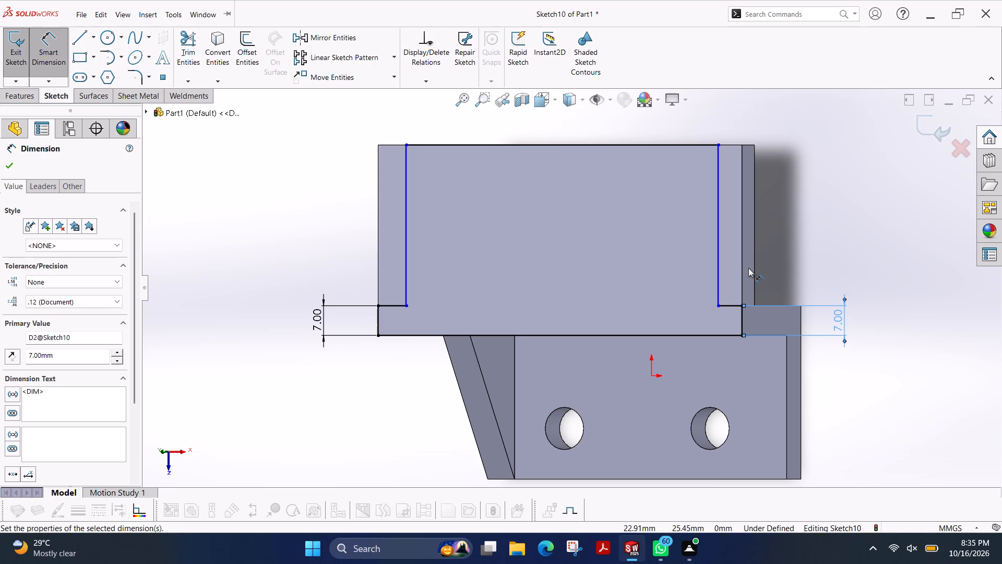
Dimension the short inward step line at each end of the profile to 7 mm.
click(390, 305)
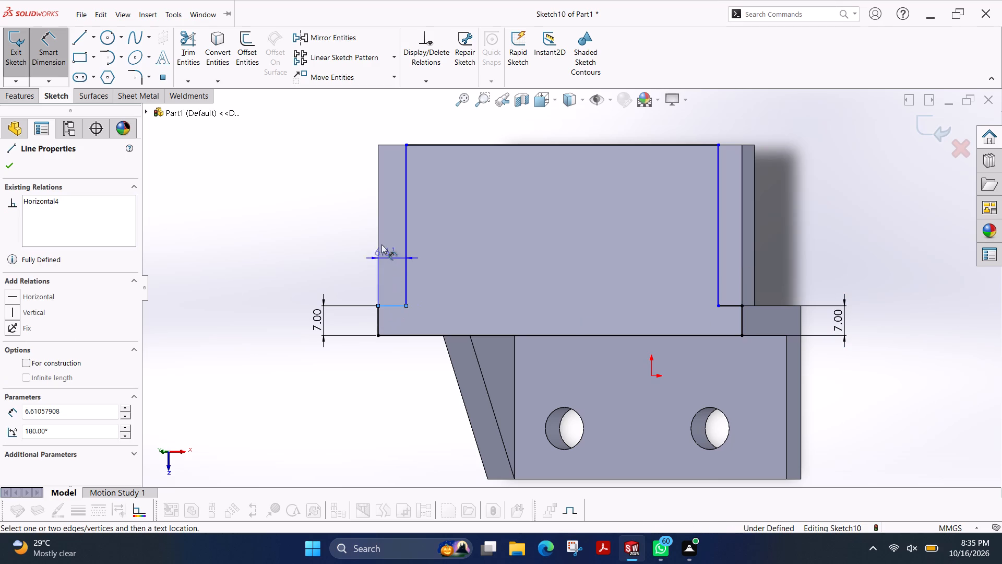
click(319, 240)
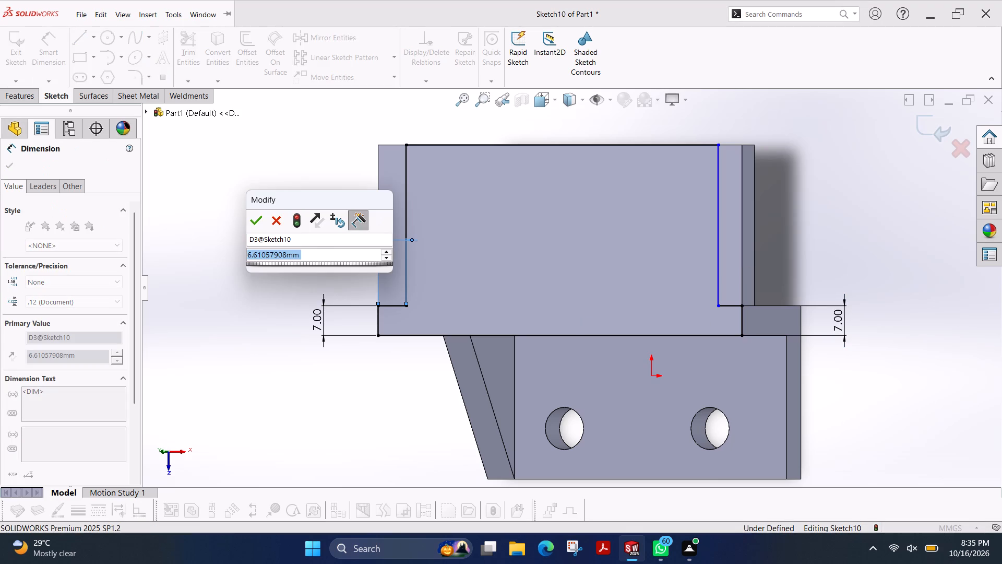
key(7)
key(Return)
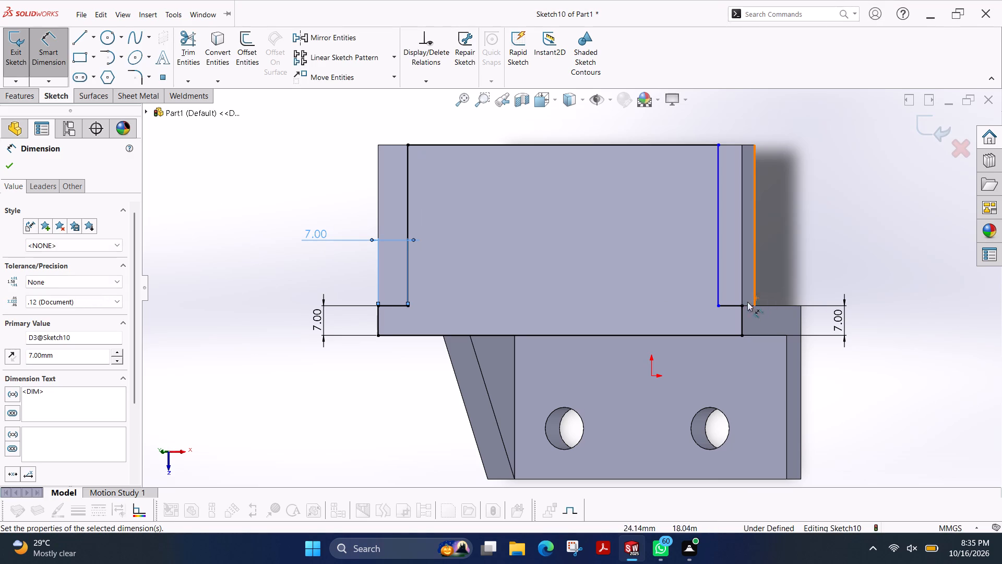
click(727, 304)
click(794, 232)
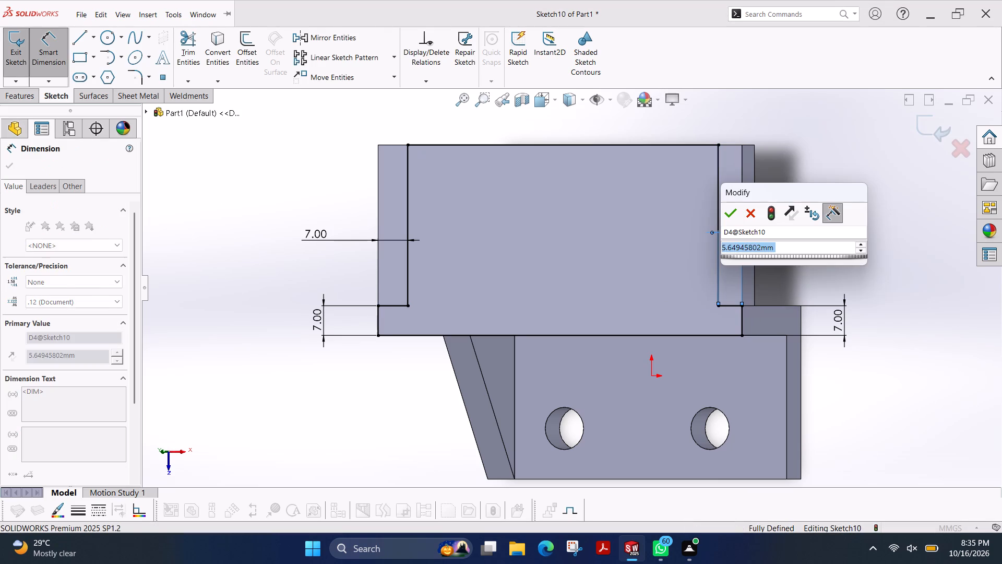
key(7)
key(Return)
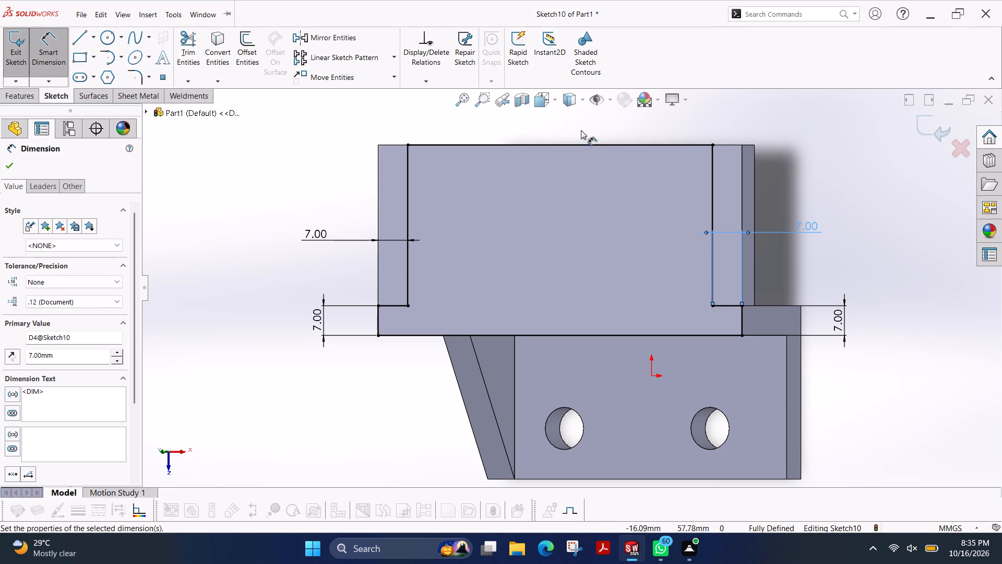
Draw lines along the outer long edge and both end edges, completing a 7 by 38 mm rectangle at each end of the plate.
click(76, 38)
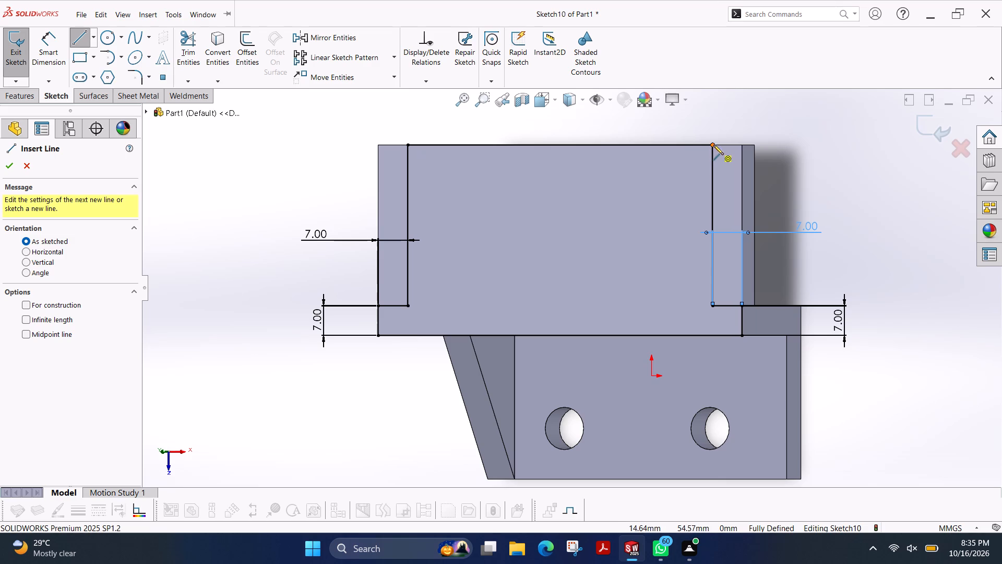
click(712, 144)
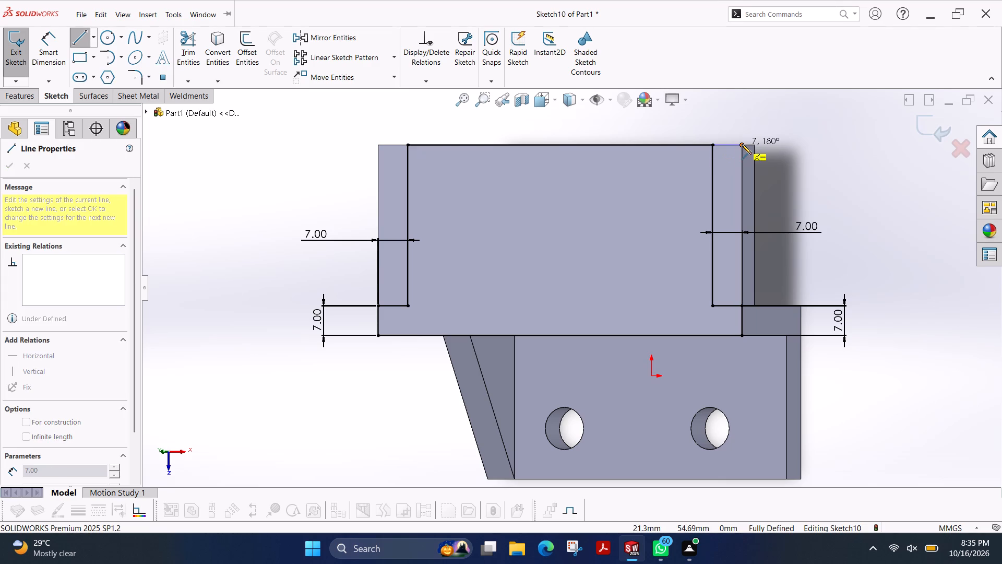
click(742, 144)
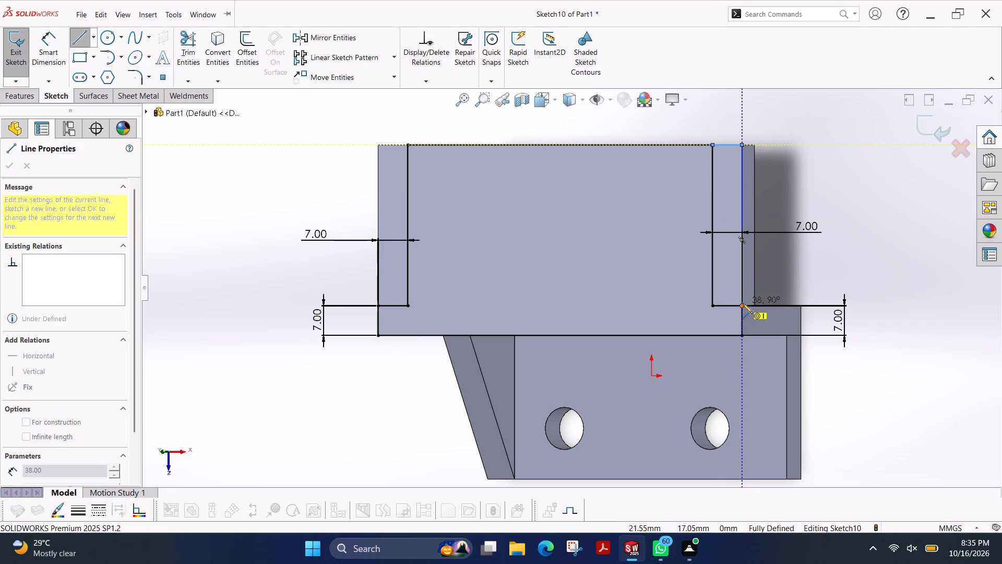
click(742, 305)
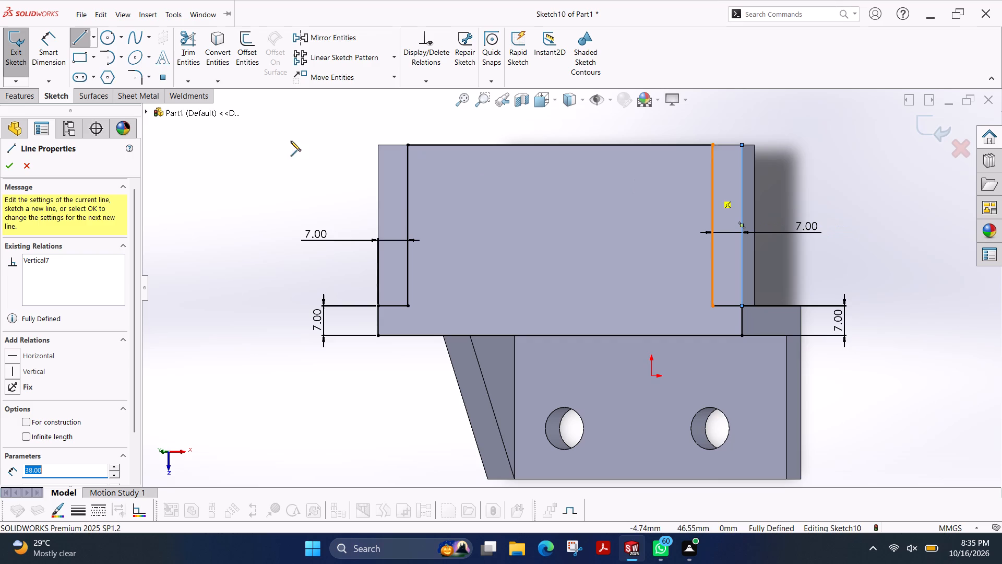
click(408, 145)
click(377, 146)
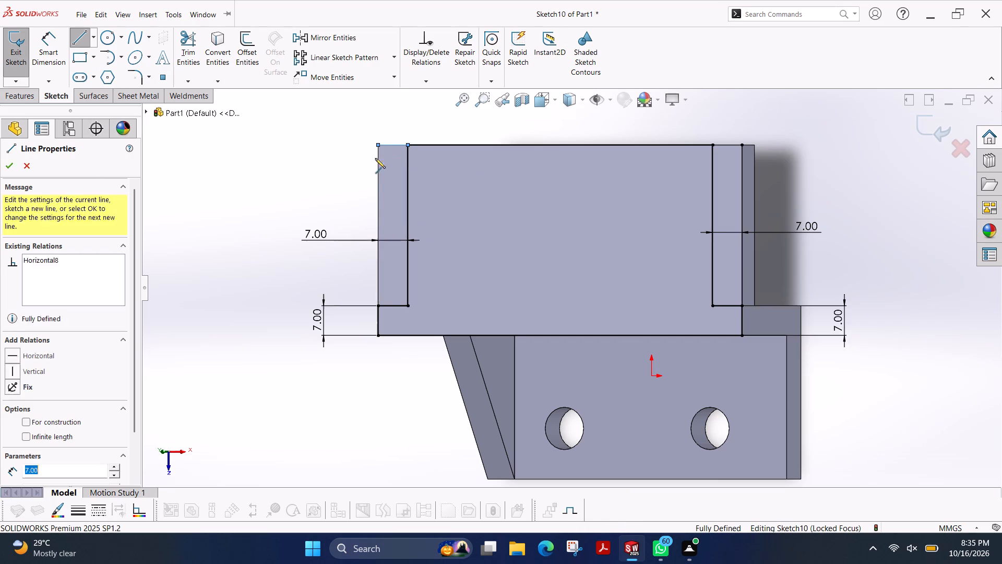
click(377, 306)
click(4, 166)
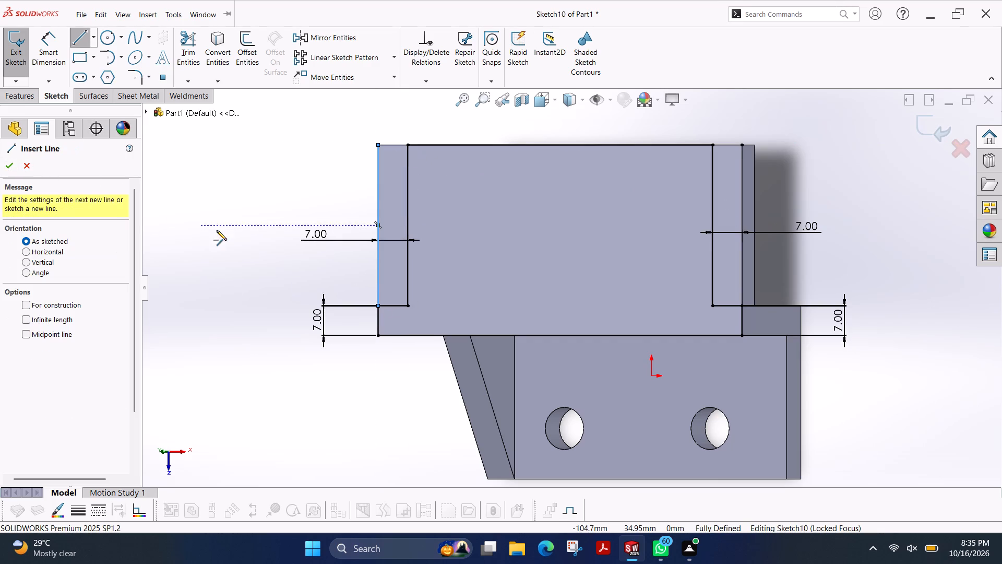
click(16, 161)
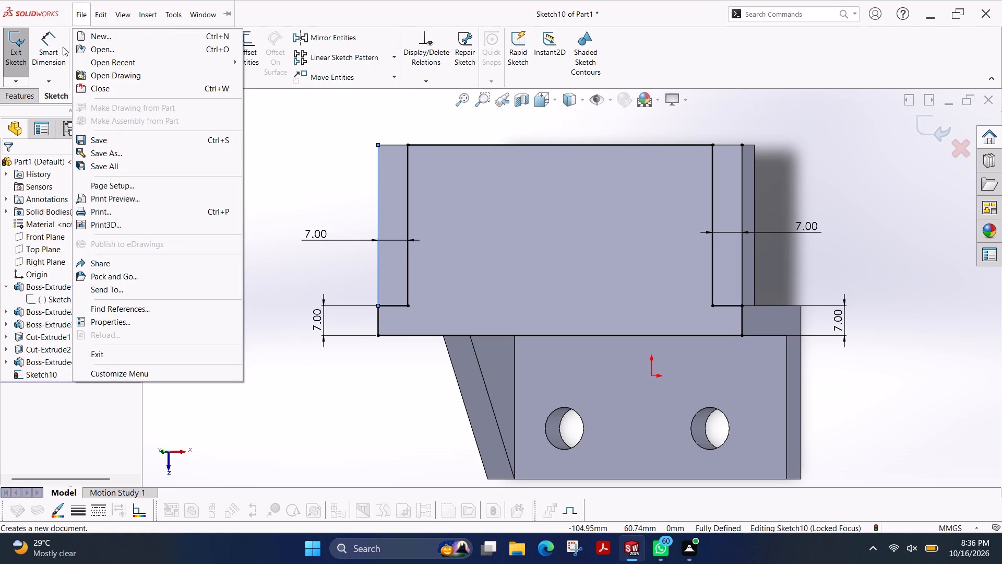
key(Escape)
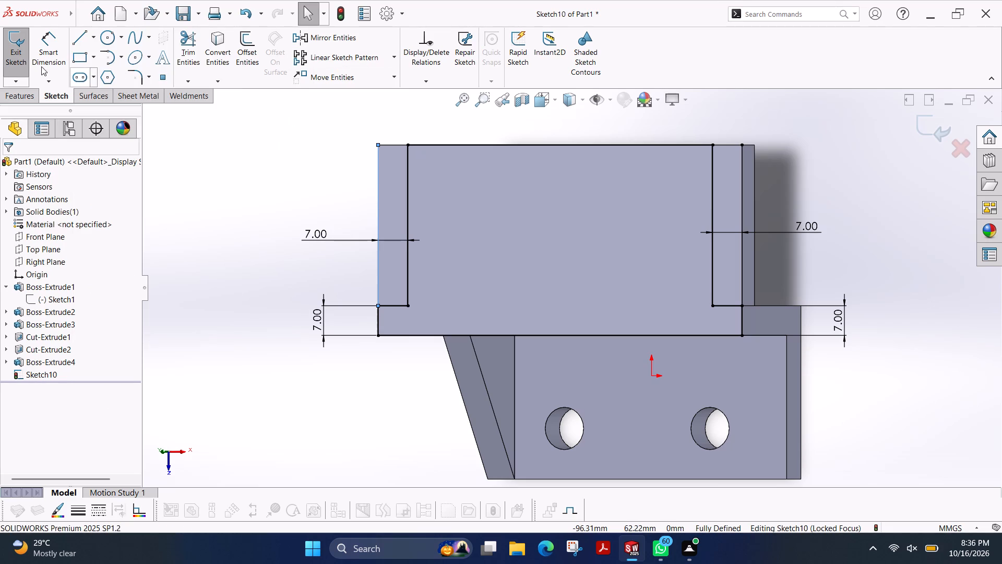
key(Escape)
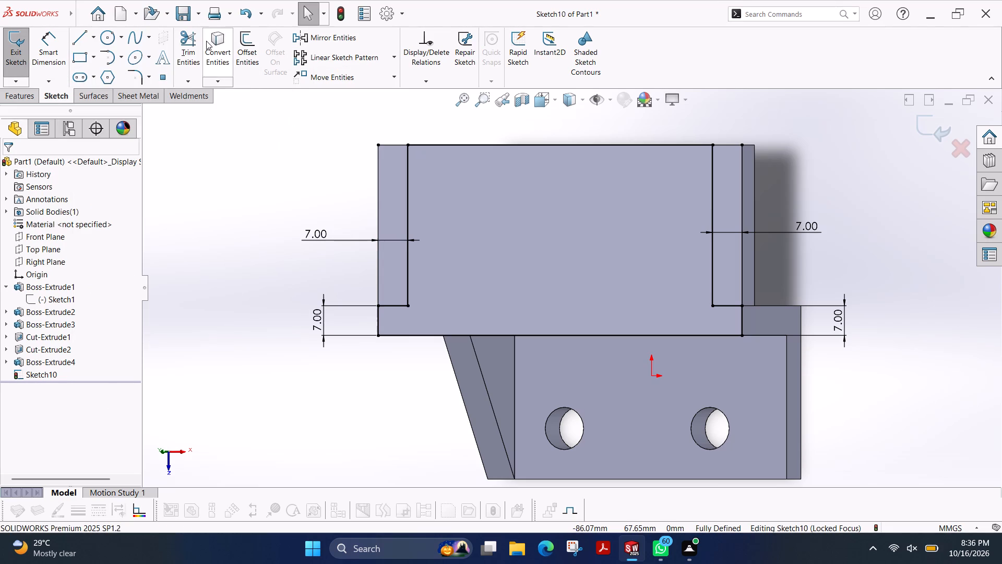
Trim away the long connecting lines and short base-side lines, keeping a closed 7 by 38 mm rectangle at each end of the plate.
click(189, 42)
drag(462, 134, 473, 200)
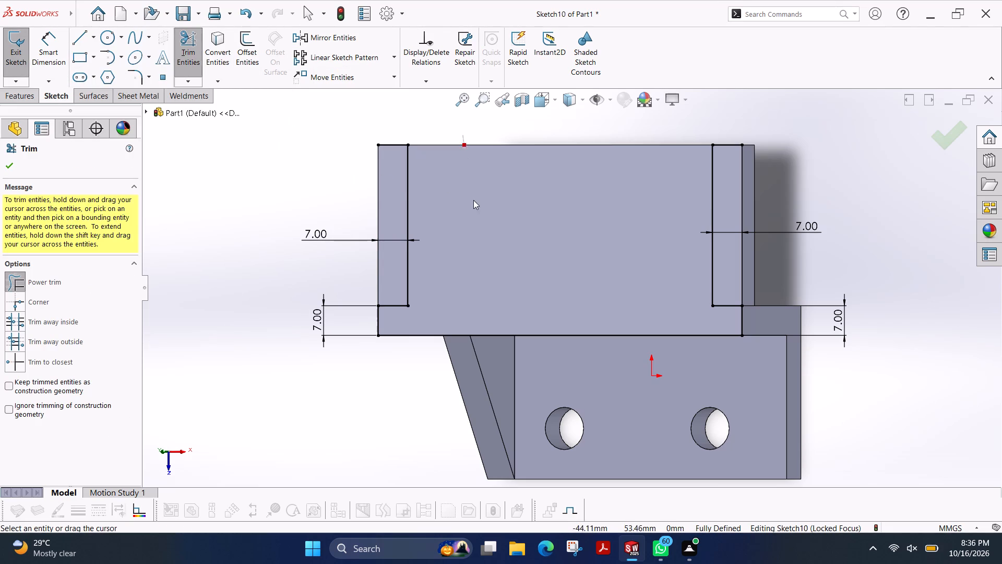
drag(473, 200, 473, 202)
drag(395, 322, 354, 329)
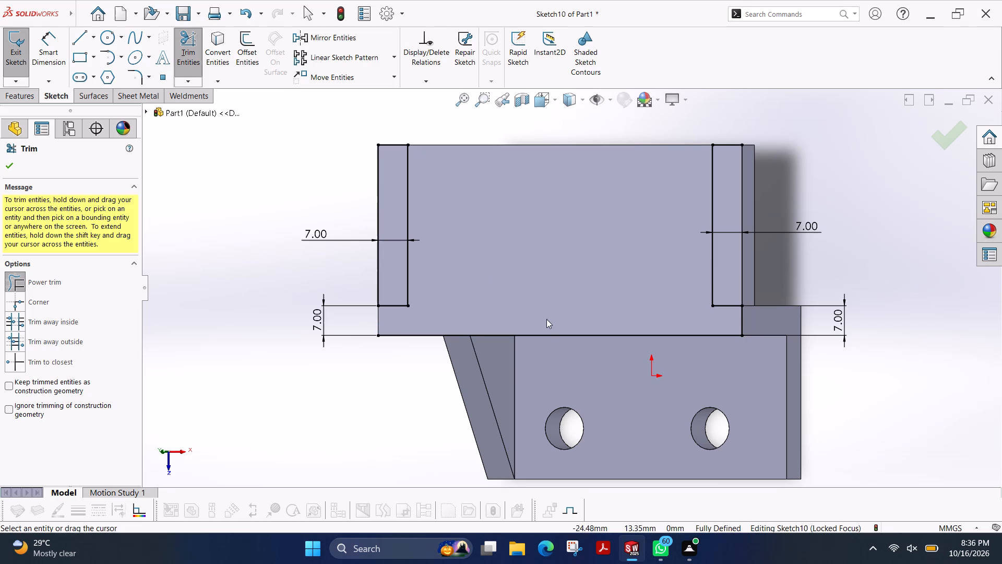
drag(546, 319, 546, 368)
drag(730, 320, 778, 318)
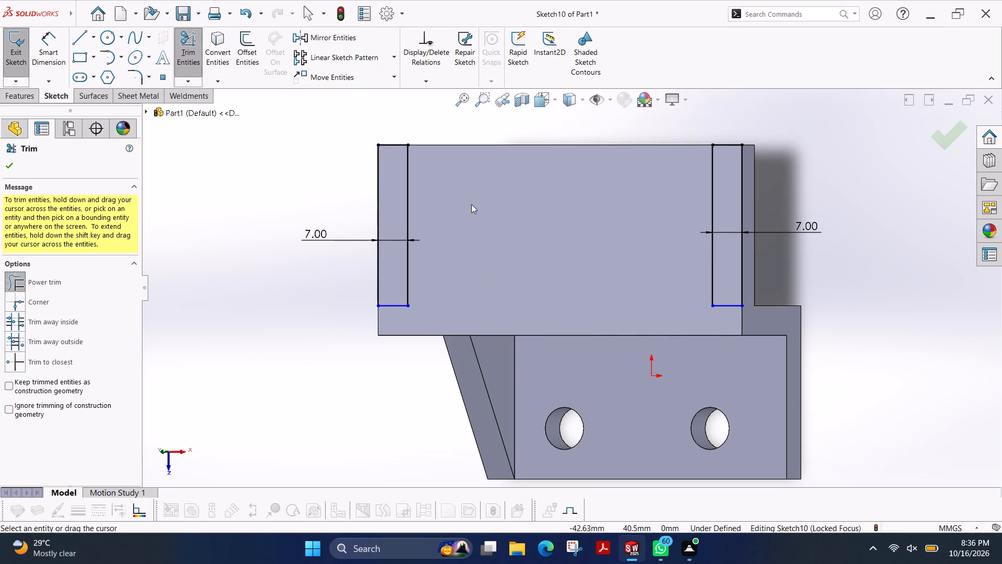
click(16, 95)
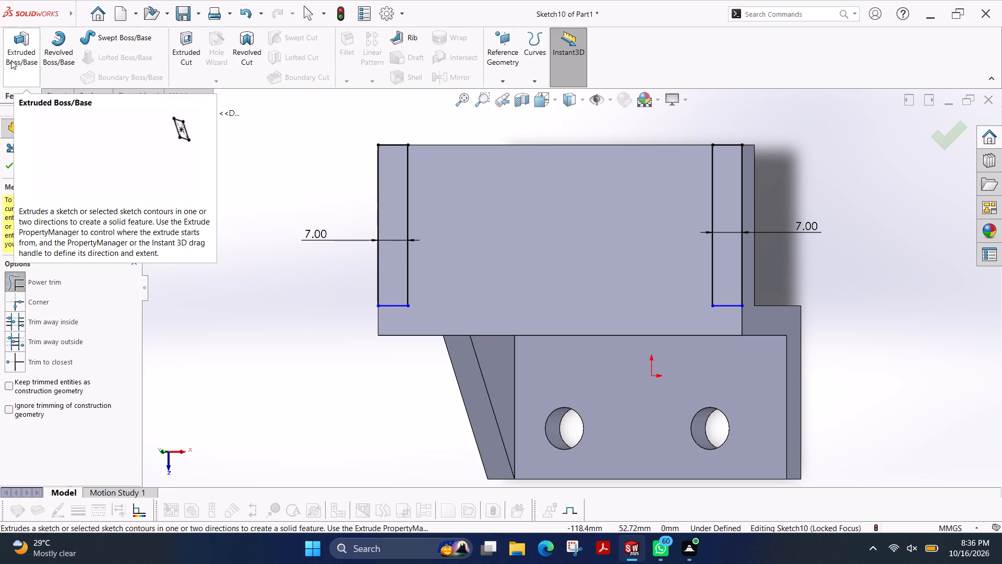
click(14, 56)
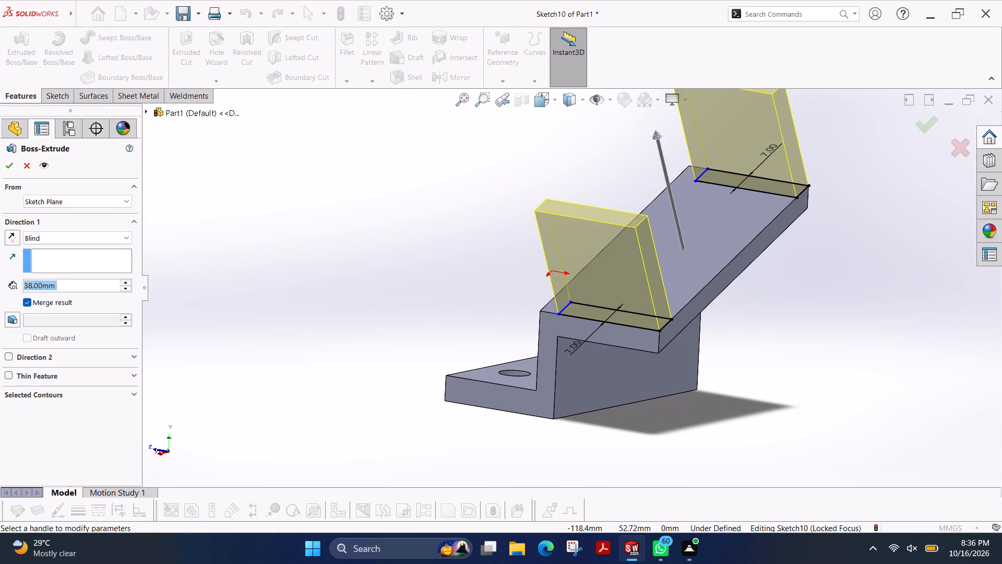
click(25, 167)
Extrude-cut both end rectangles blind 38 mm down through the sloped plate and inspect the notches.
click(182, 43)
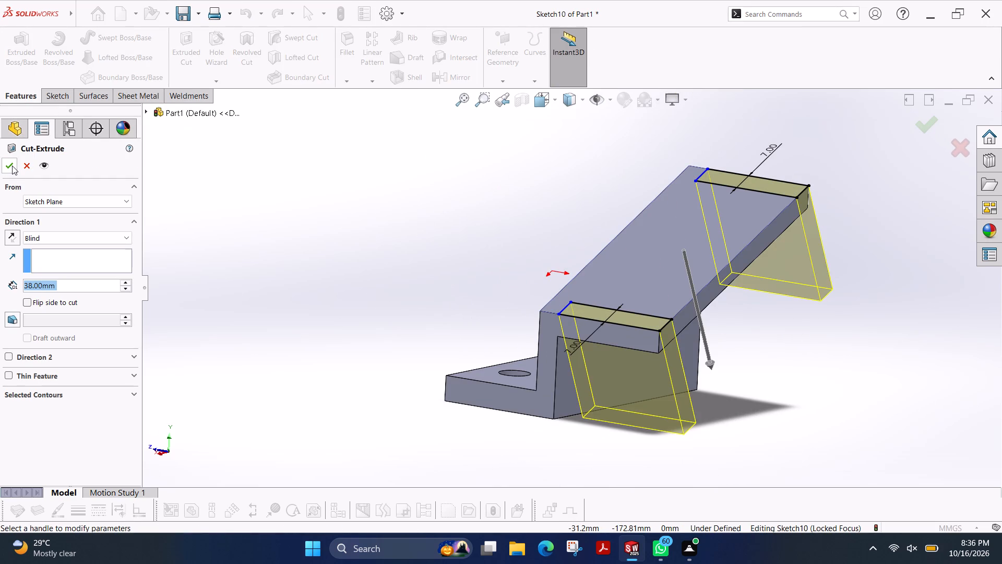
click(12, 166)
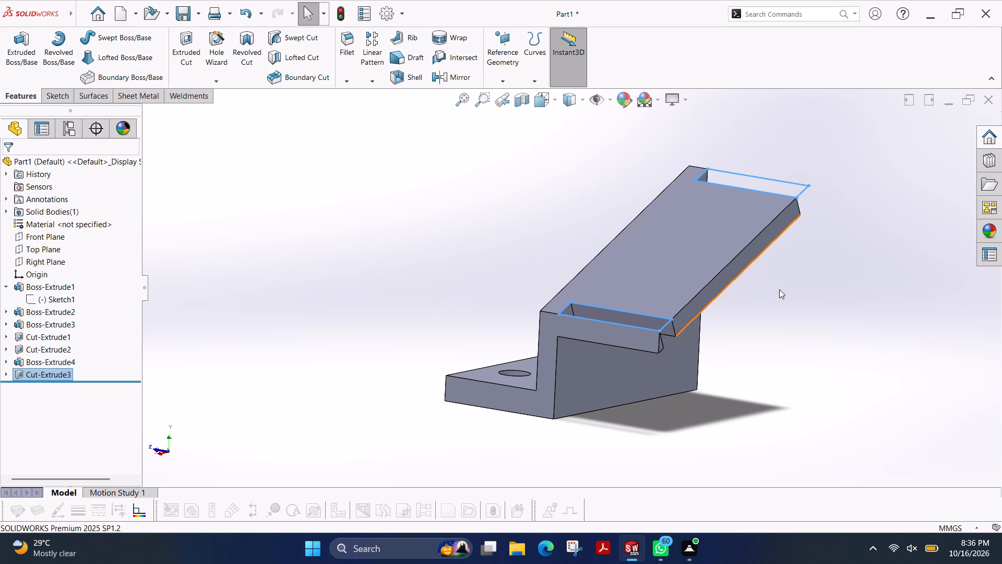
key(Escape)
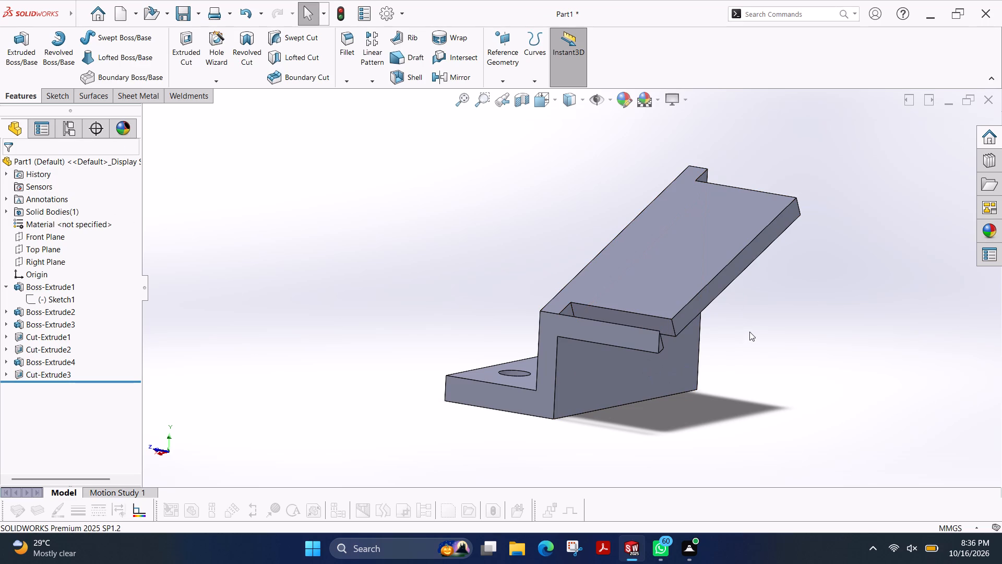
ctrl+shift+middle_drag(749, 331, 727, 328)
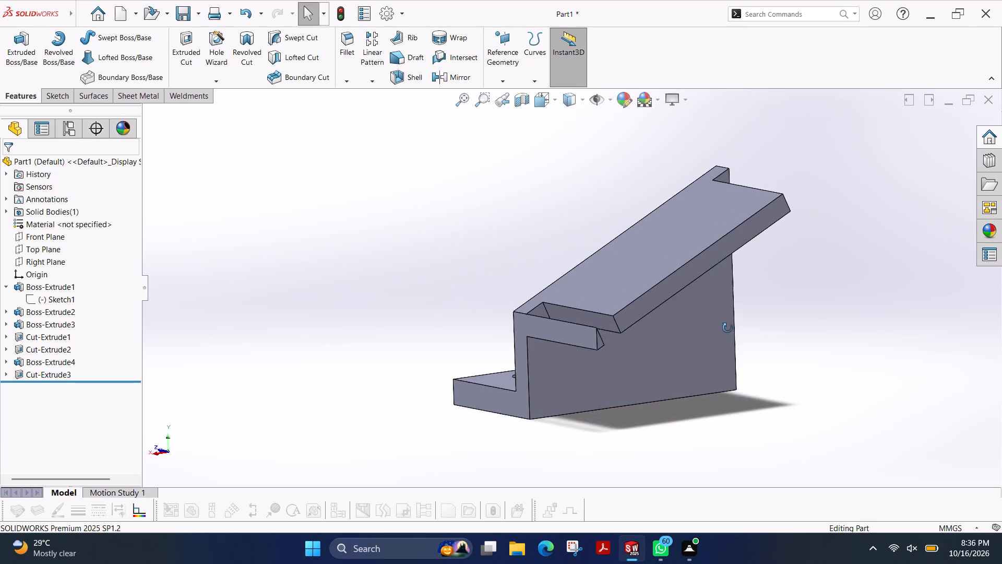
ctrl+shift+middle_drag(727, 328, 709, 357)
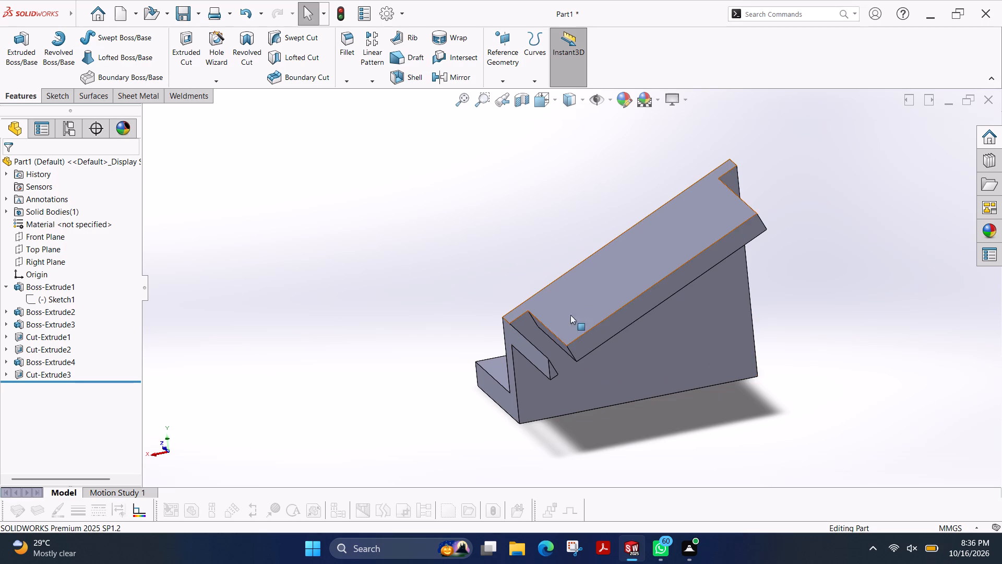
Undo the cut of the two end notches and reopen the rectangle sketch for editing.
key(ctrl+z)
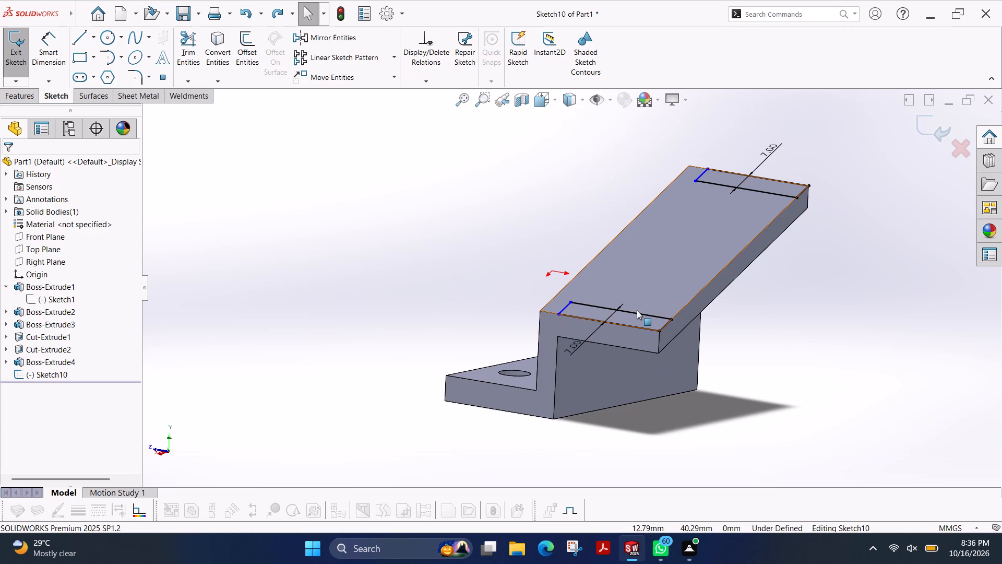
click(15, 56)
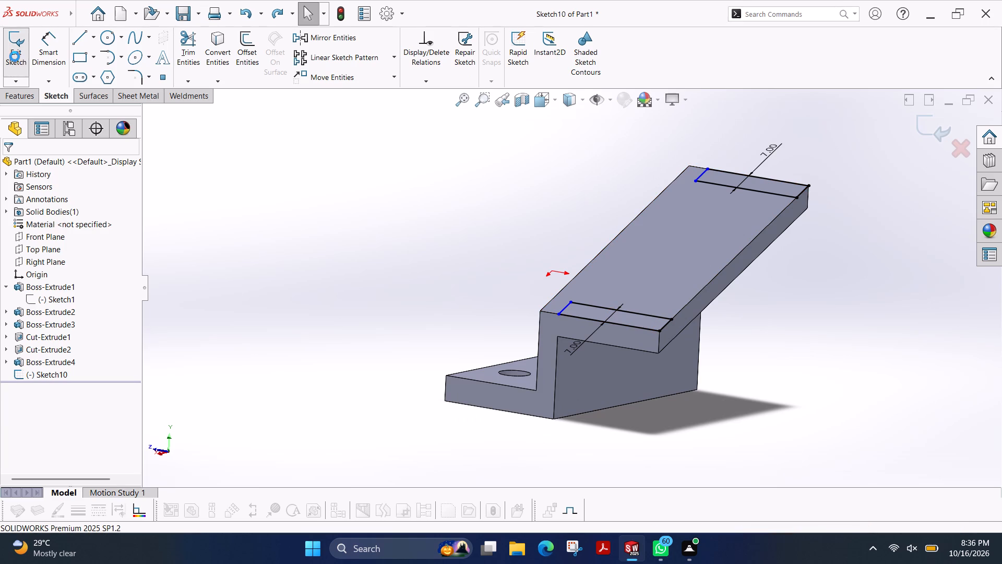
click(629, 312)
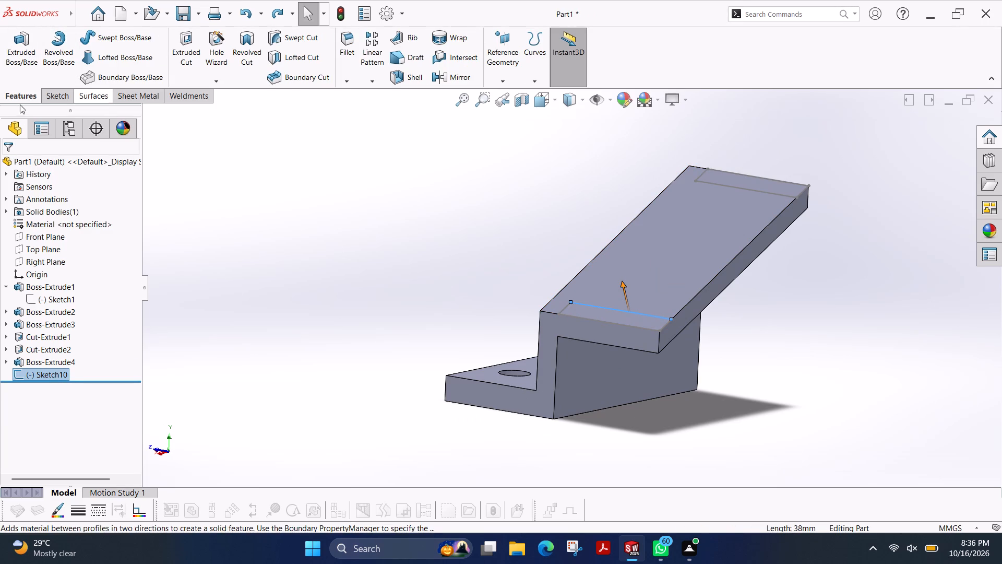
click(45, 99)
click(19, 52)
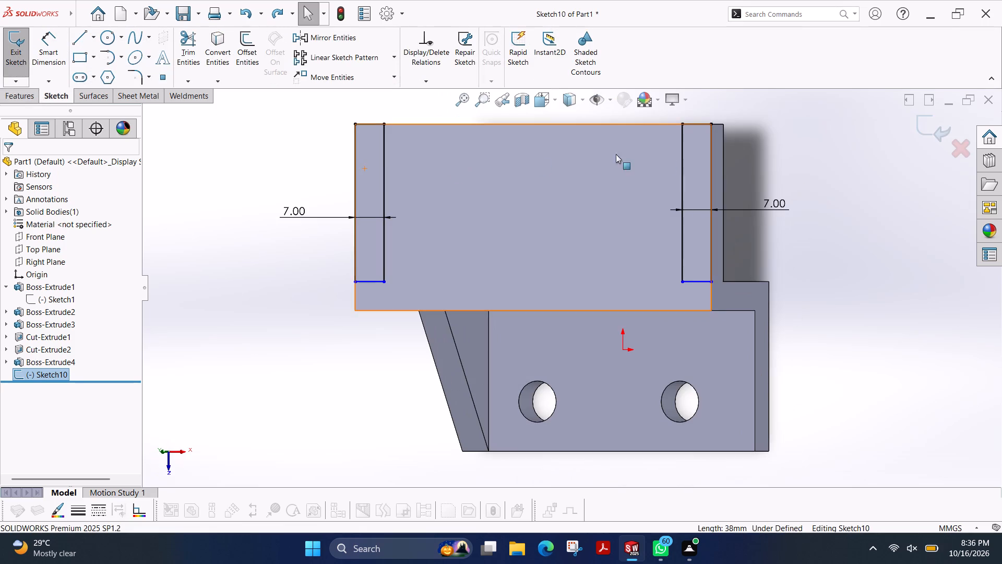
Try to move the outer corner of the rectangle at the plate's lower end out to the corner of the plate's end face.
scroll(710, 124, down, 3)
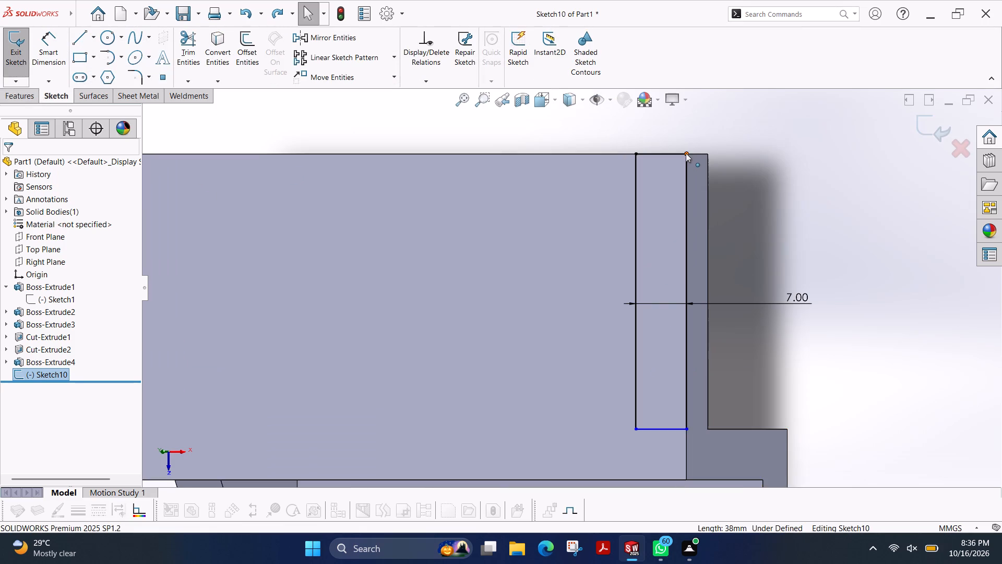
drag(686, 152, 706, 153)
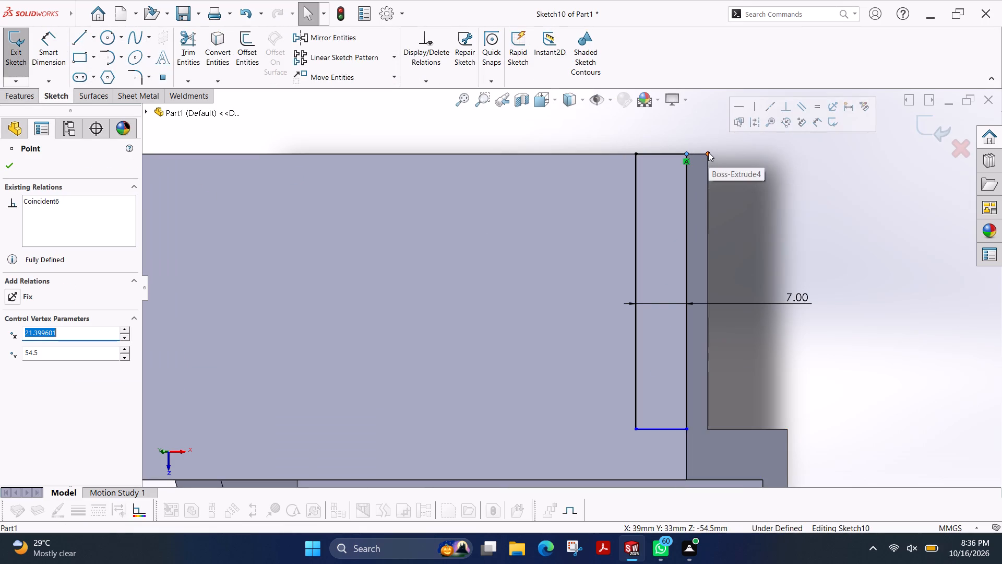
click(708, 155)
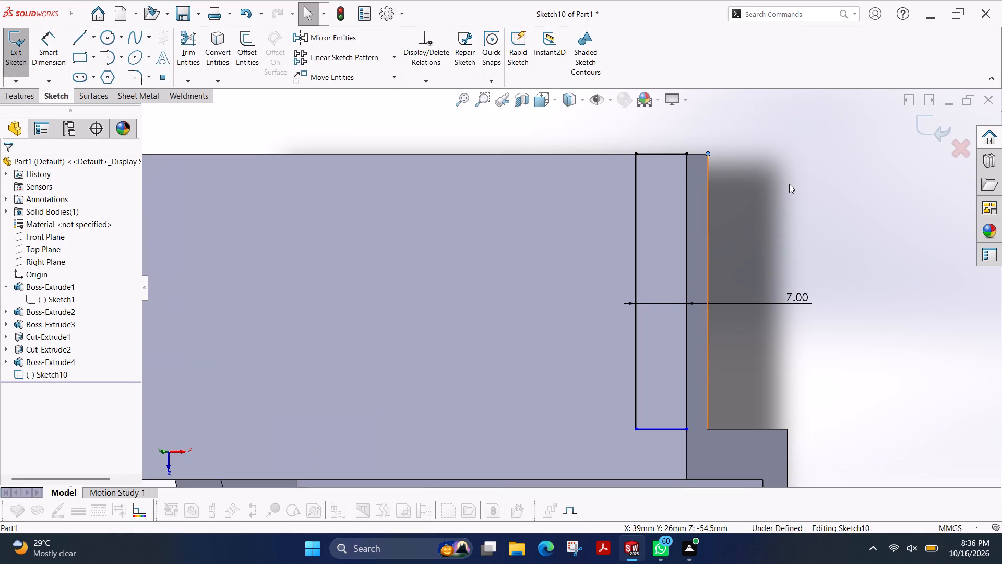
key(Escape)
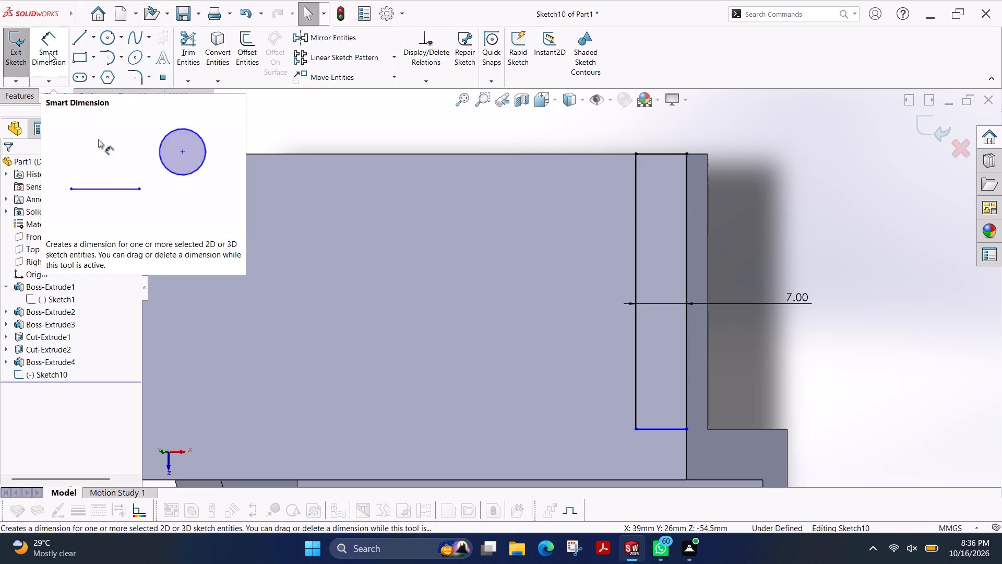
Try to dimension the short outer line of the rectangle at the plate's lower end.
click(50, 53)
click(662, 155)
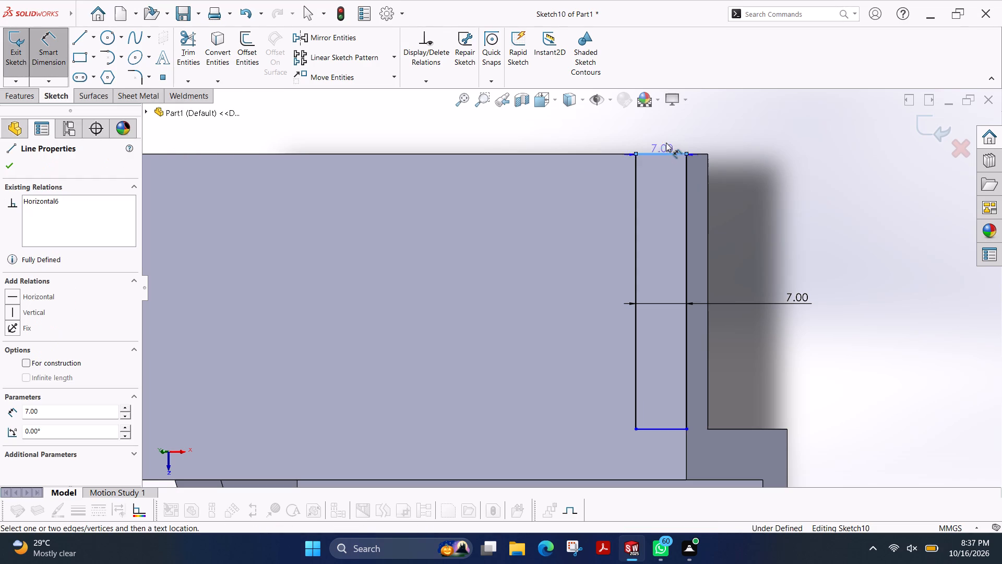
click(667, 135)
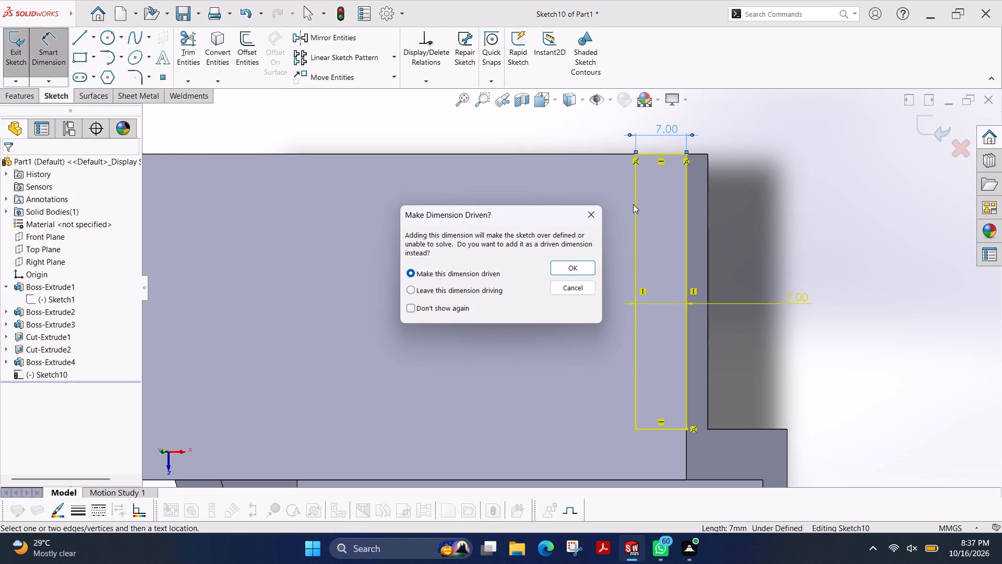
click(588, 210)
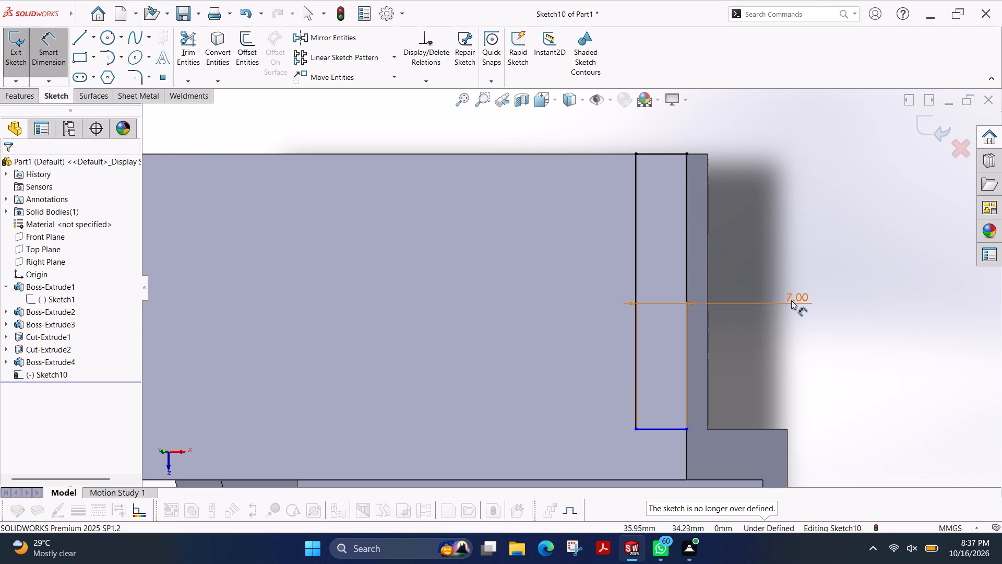
Delete the 7 mm width dimension of the rectangle at the plate's lower end.
double_click(796, 300)
key(Escape)
key(Escape)
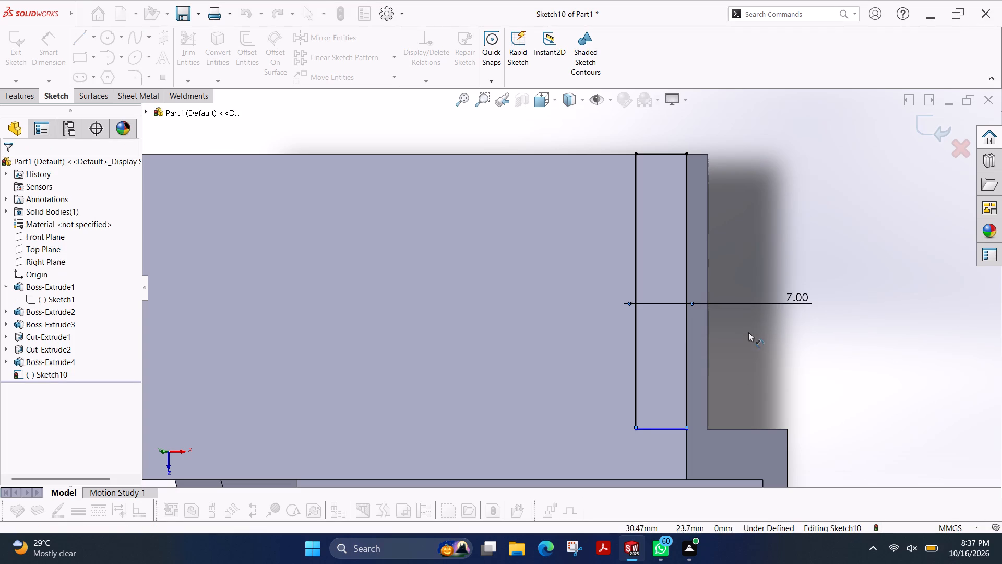
click(788, 298)
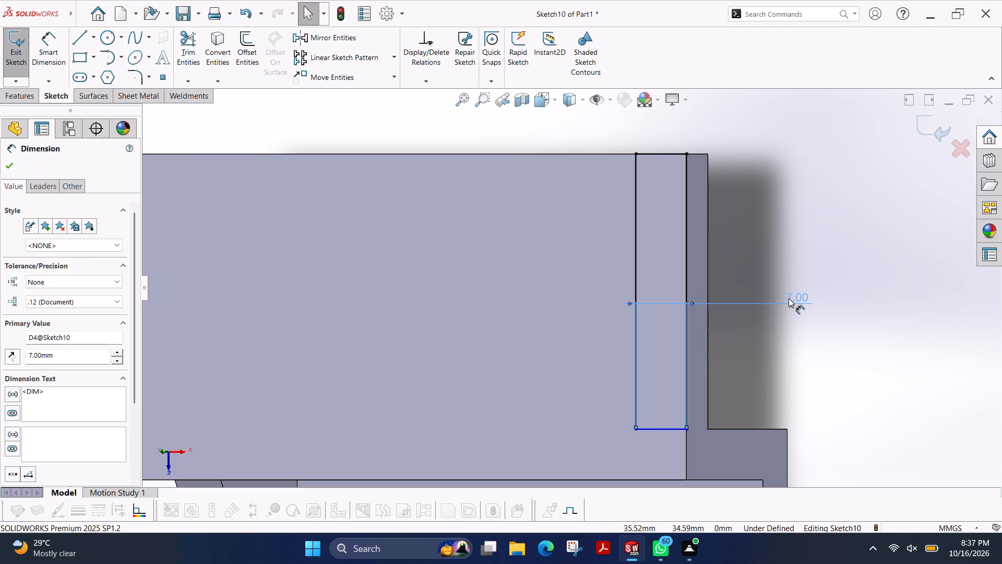
key(Delete)
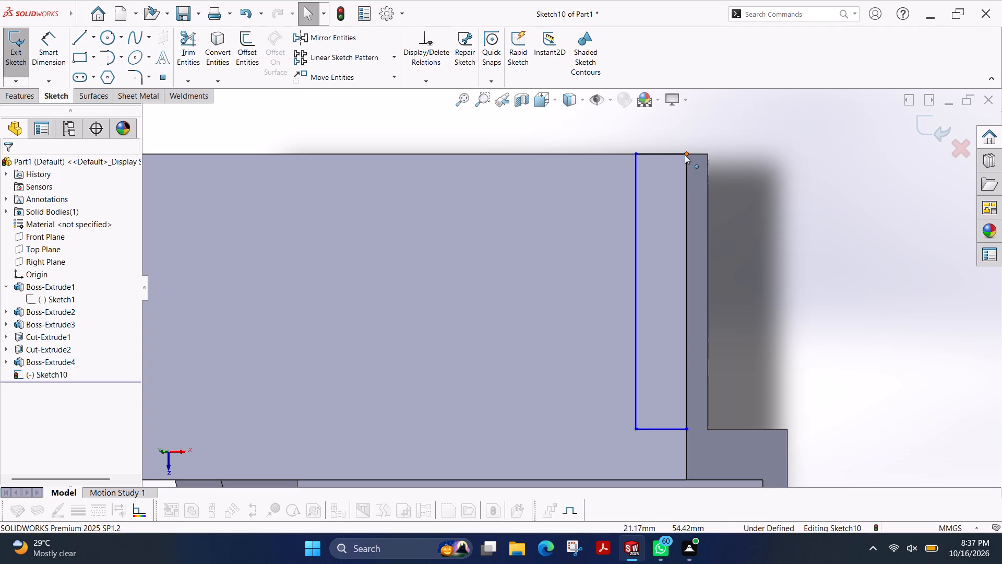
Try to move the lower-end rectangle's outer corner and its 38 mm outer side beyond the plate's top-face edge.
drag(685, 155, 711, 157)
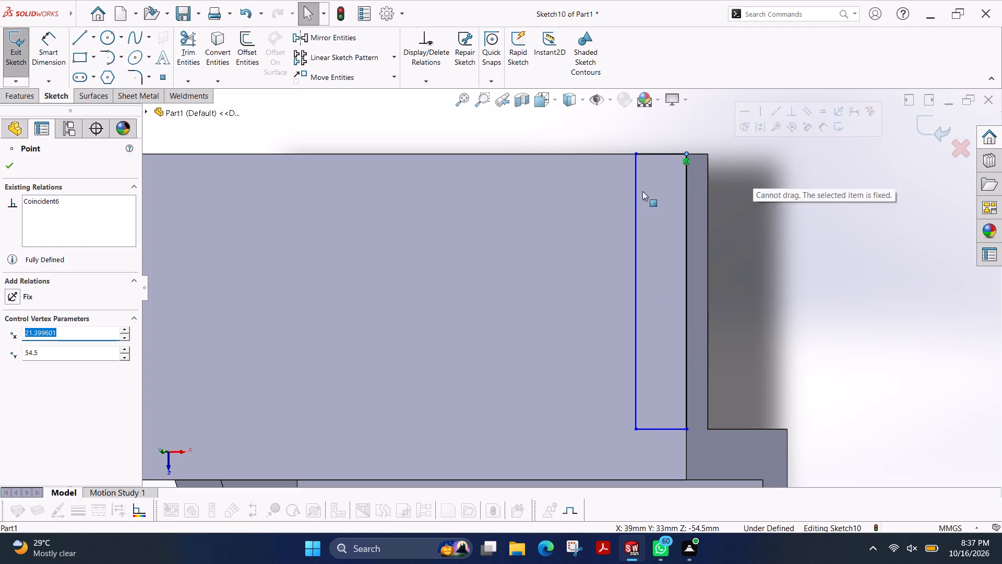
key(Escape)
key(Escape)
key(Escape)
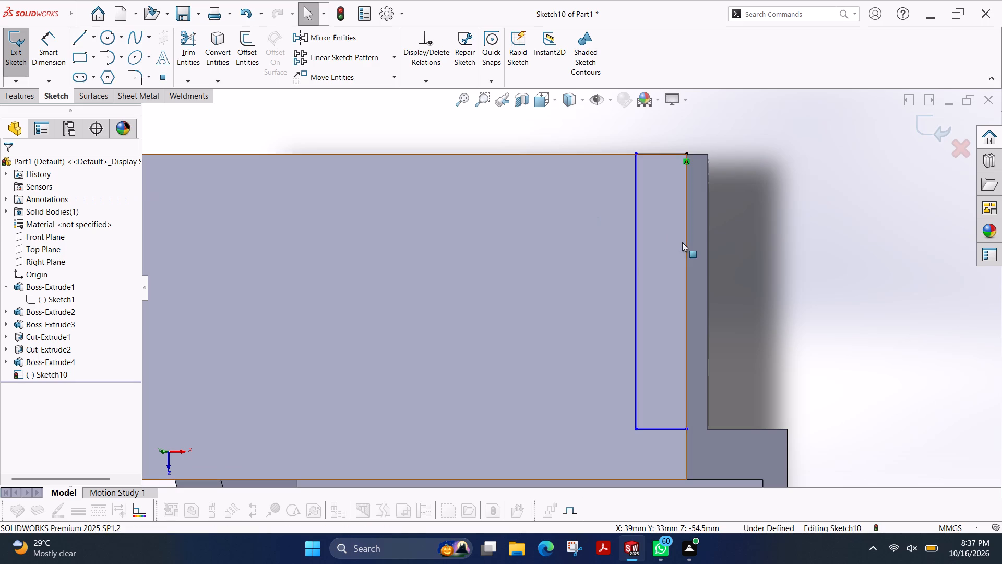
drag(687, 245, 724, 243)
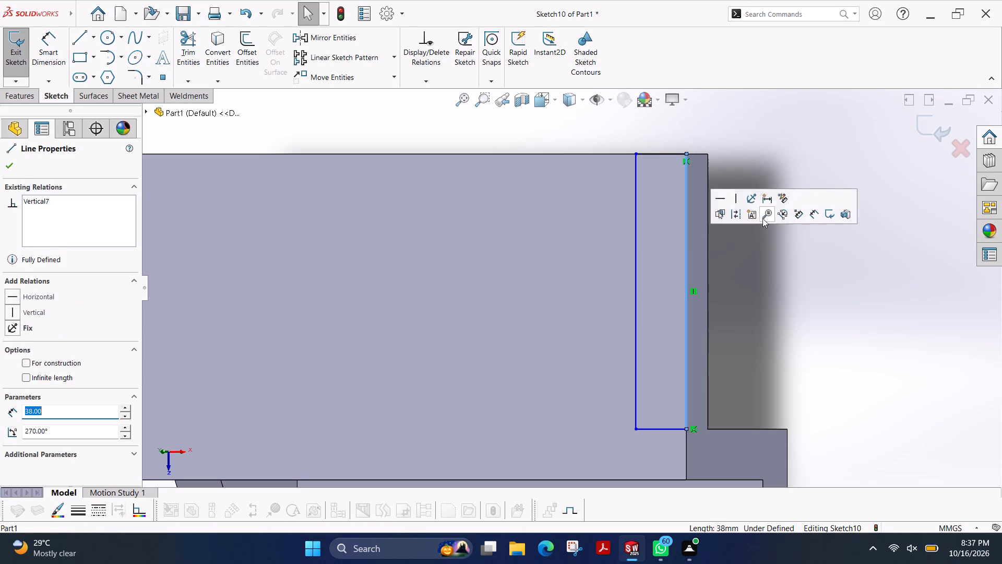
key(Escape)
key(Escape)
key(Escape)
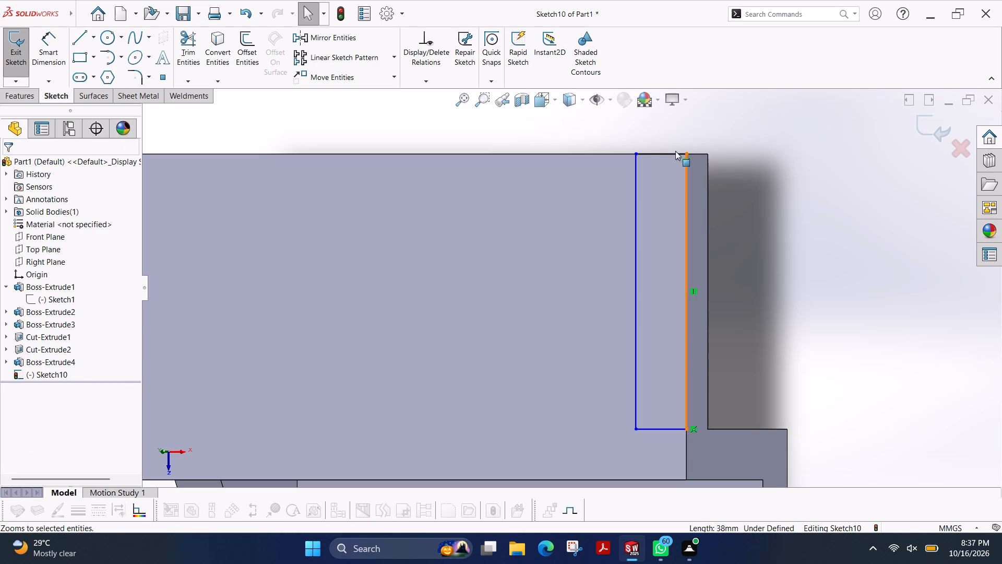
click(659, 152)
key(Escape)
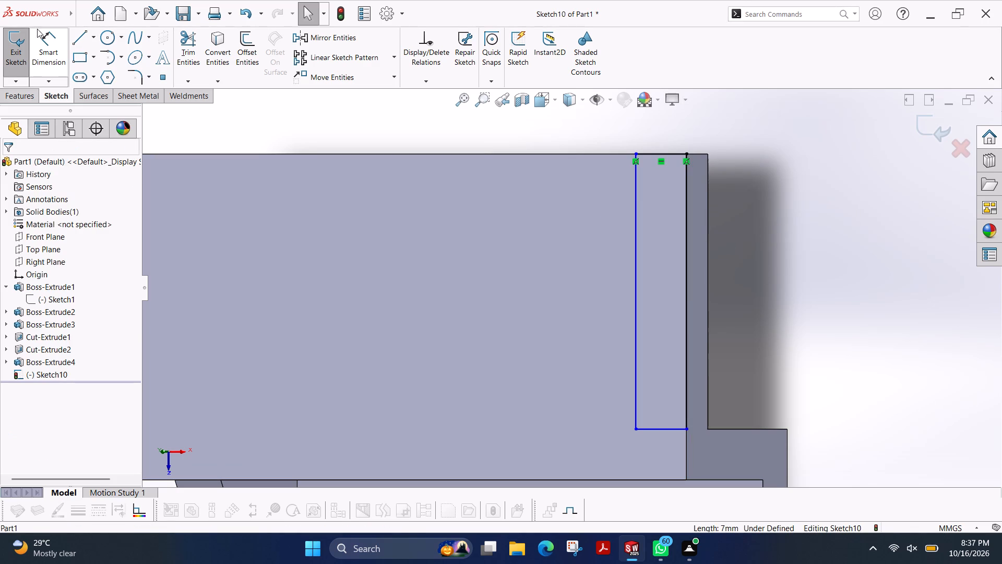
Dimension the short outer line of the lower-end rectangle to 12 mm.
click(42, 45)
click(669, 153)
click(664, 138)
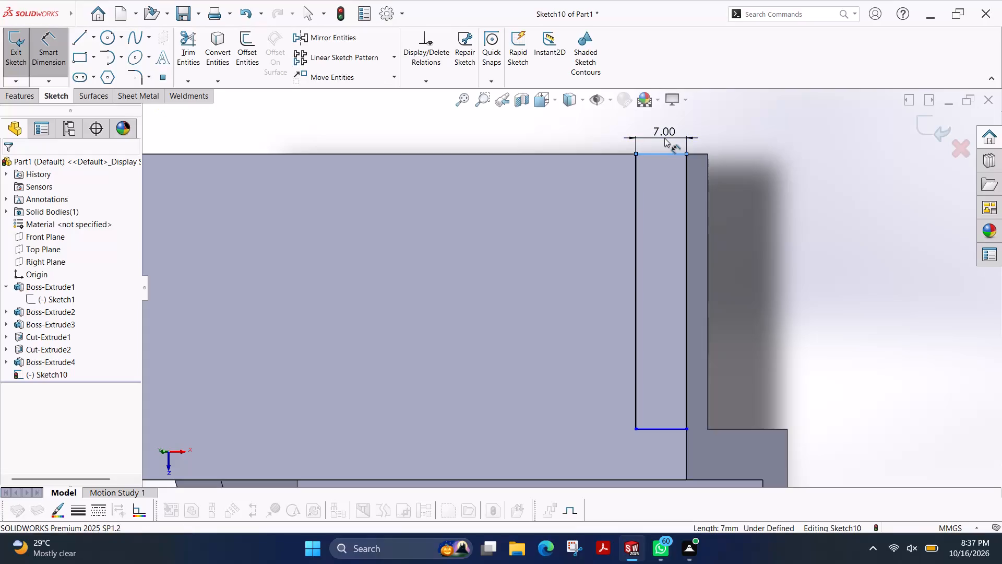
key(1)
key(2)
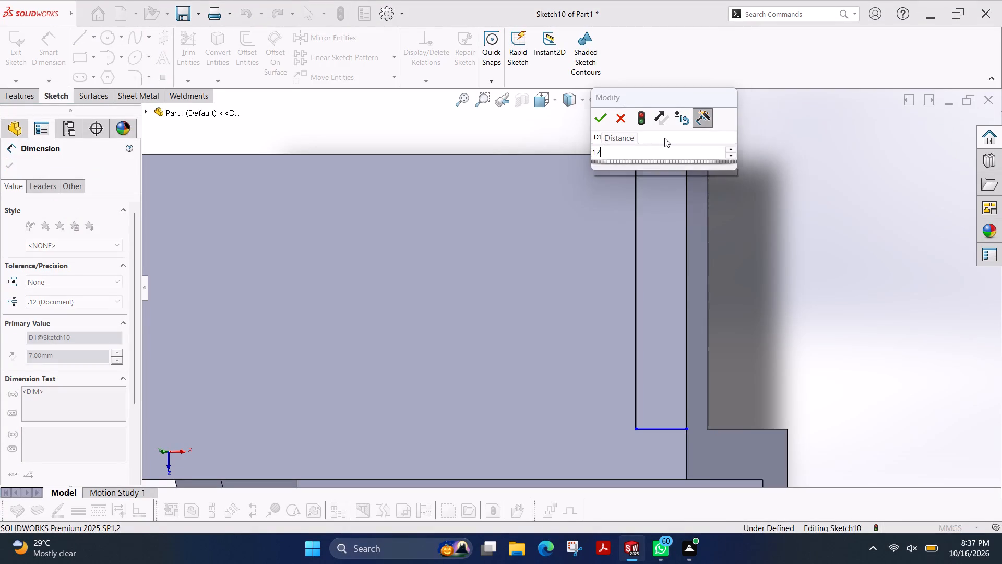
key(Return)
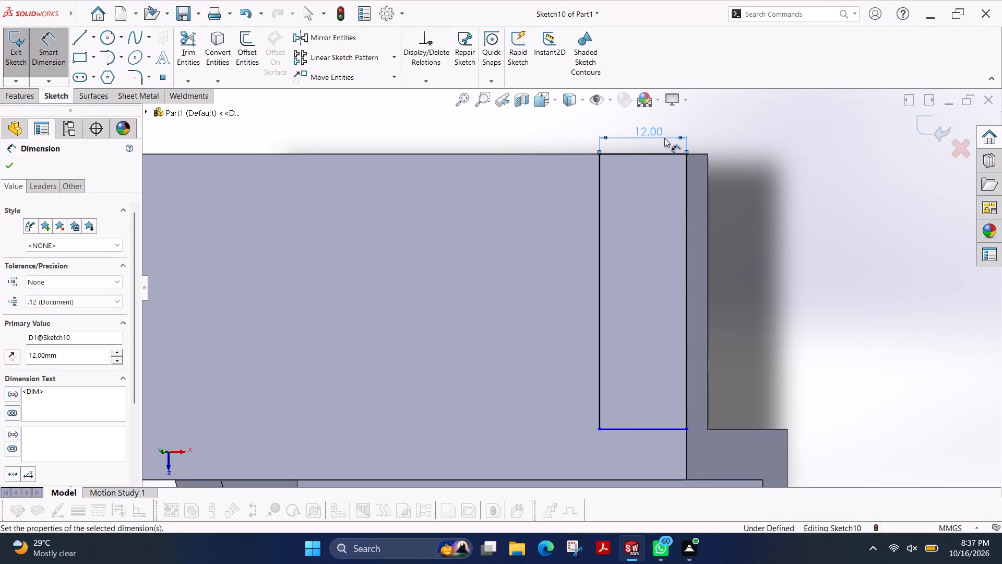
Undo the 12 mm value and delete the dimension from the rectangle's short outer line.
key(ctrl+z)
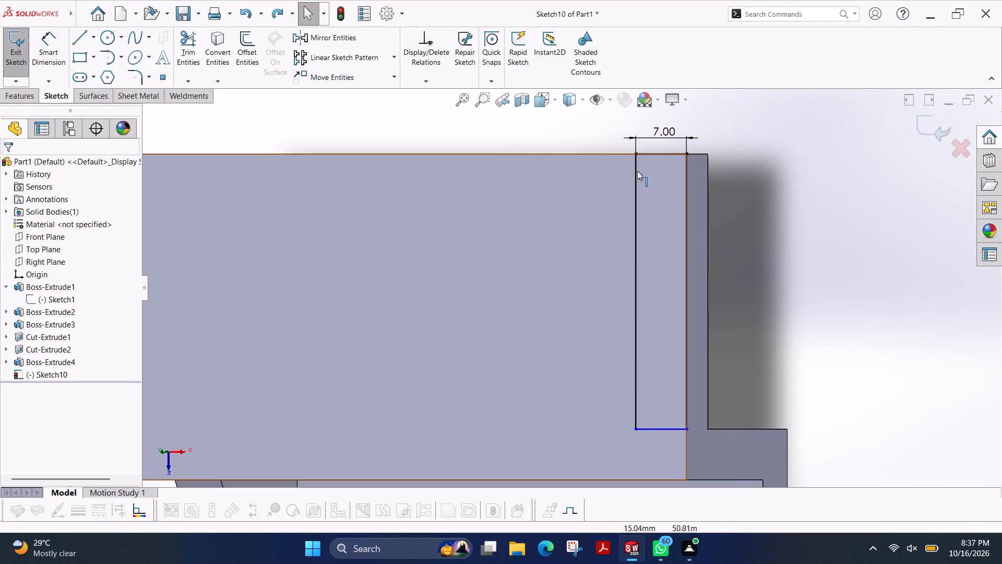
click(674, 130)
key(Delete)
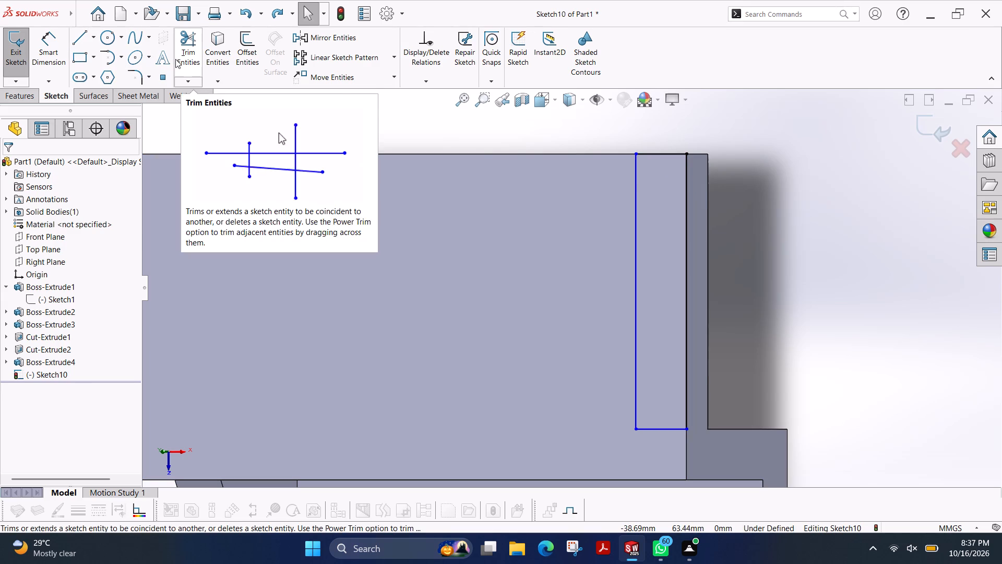
Trim away both short lines and the outer long line of the lower-end rectangle, keeping only its inner line.
click(189, 40)
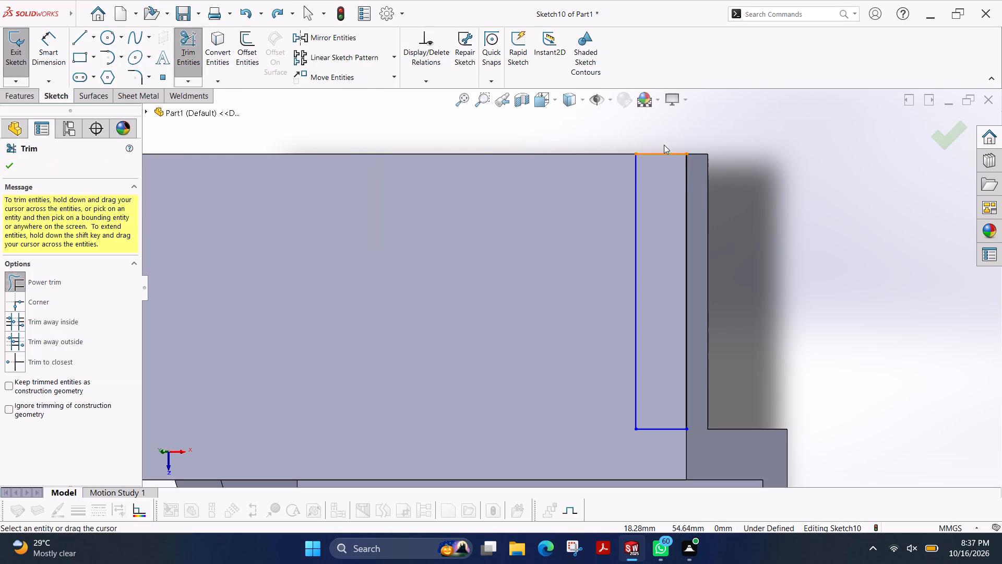
drag(664, 141, 710, 194)
drag(664, 448, 710, 398)
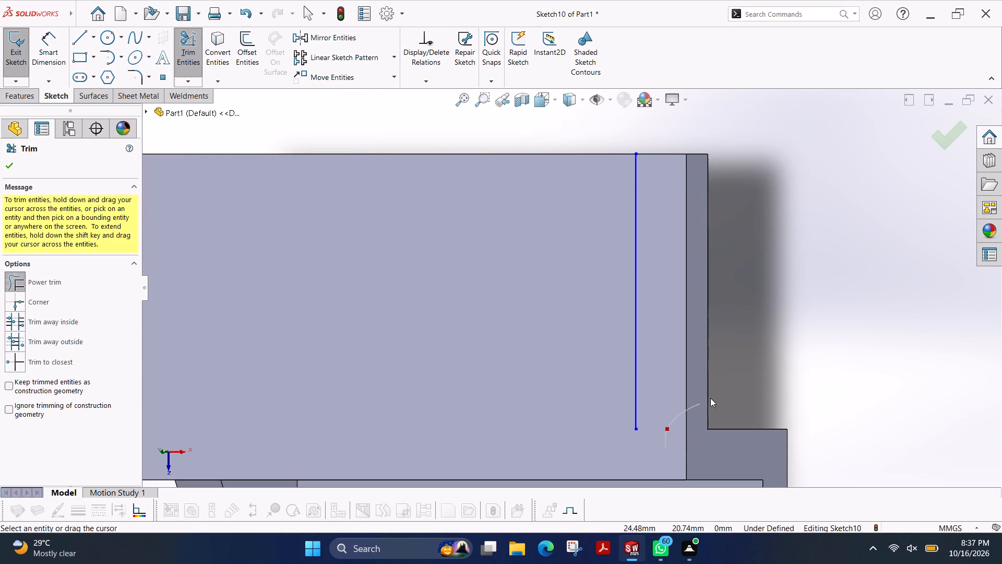
drag(710, 398, 713, 398)
Close the profile out to the plate's outer edge with three lines of about 10 mm, 38 mm and 10 mm.
click(82, 43)
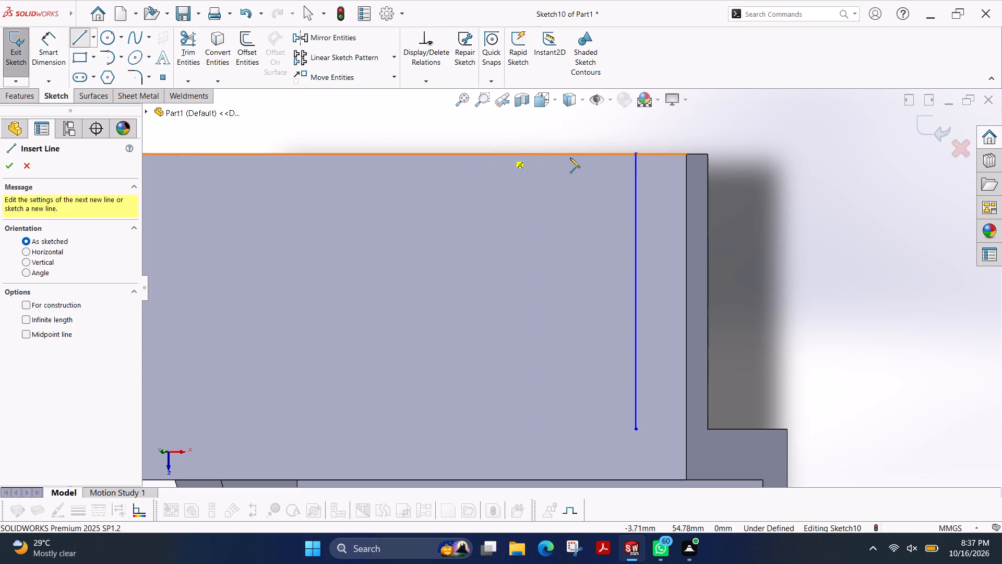
click(637, 153)
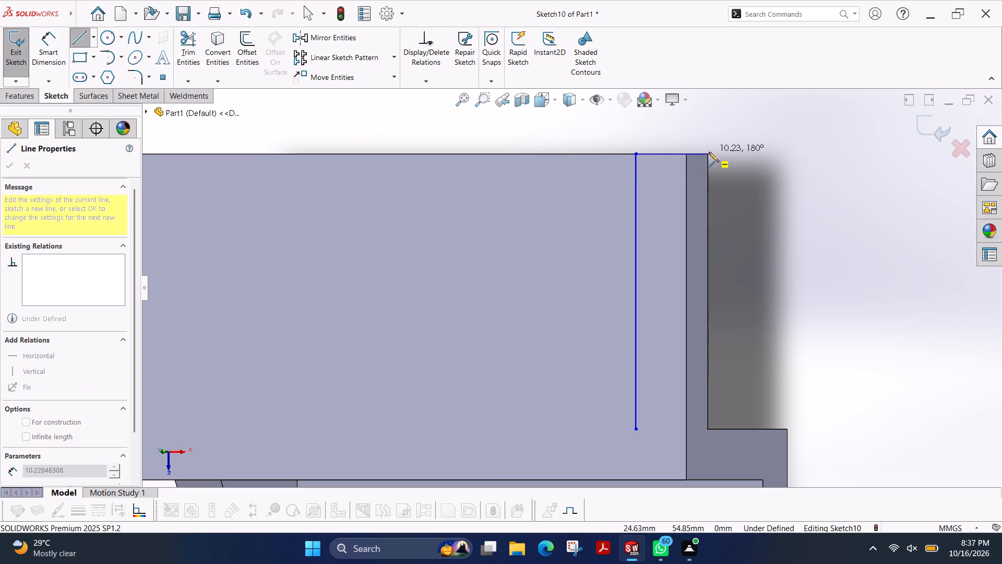
click(708, 155)
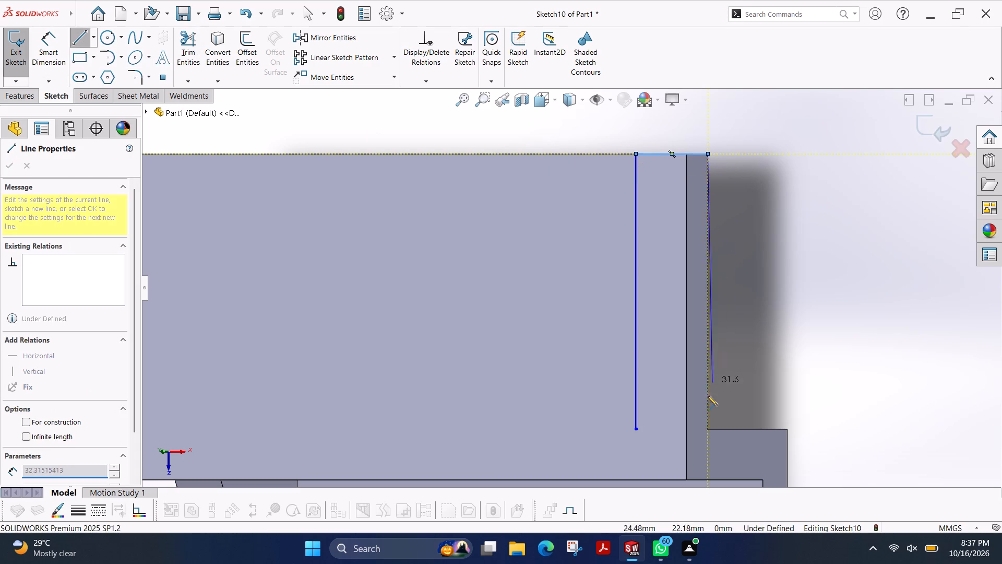
click(708, 430)
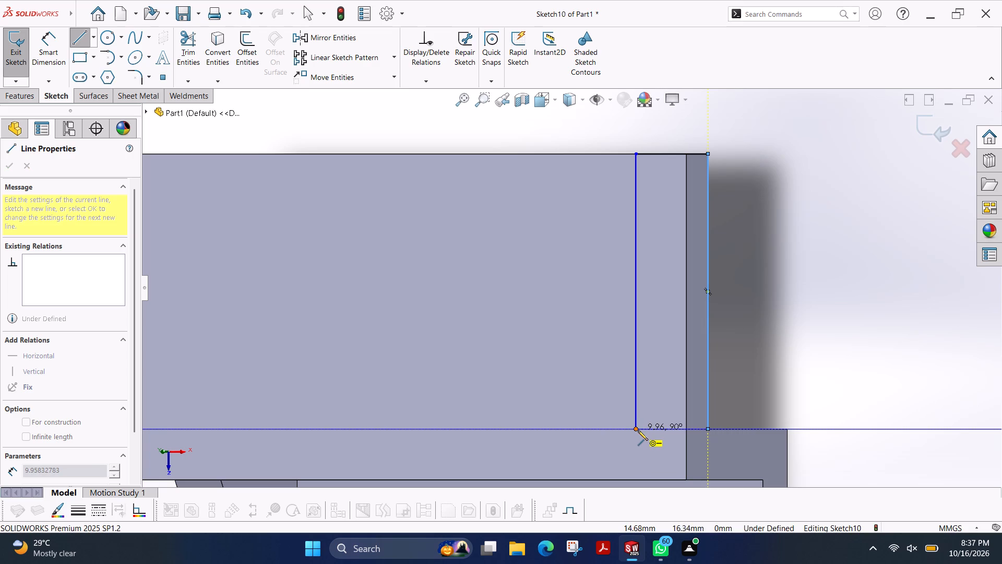
click(637, 429)
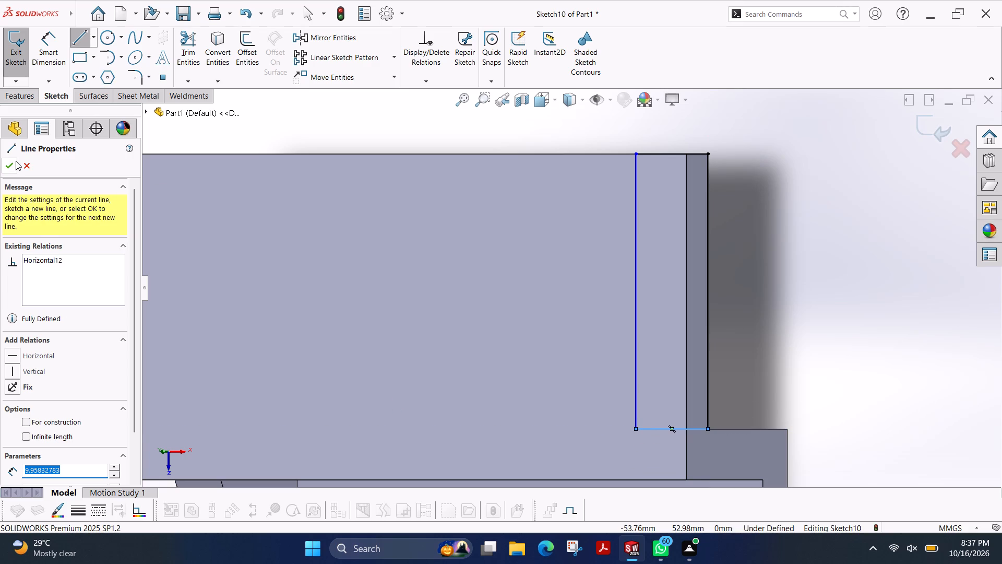
click(5, 167)
Extrude-cut the closed rectangle through the plate's end with a blind depth of 38 mm.
click(15, 93)
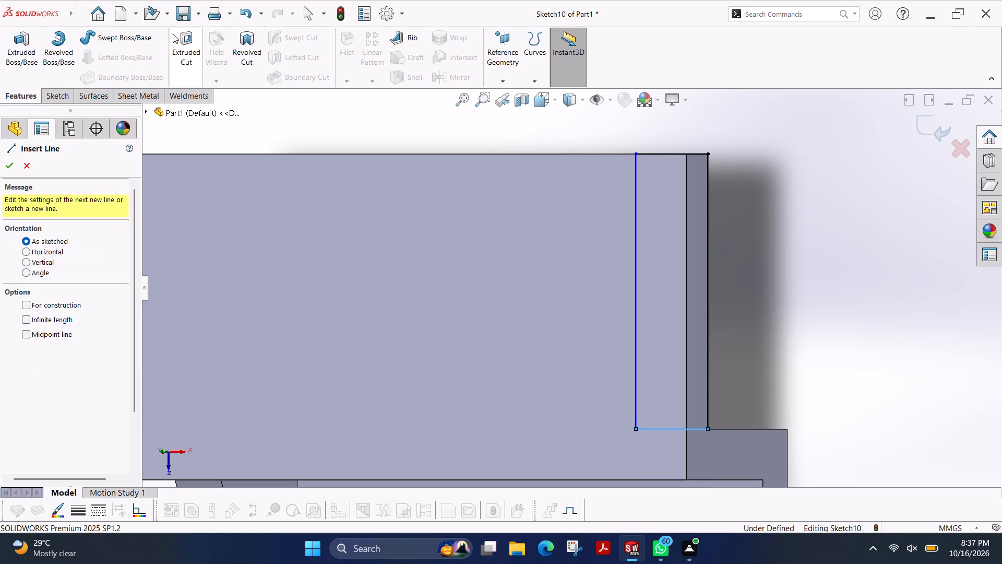
click(180, 36)
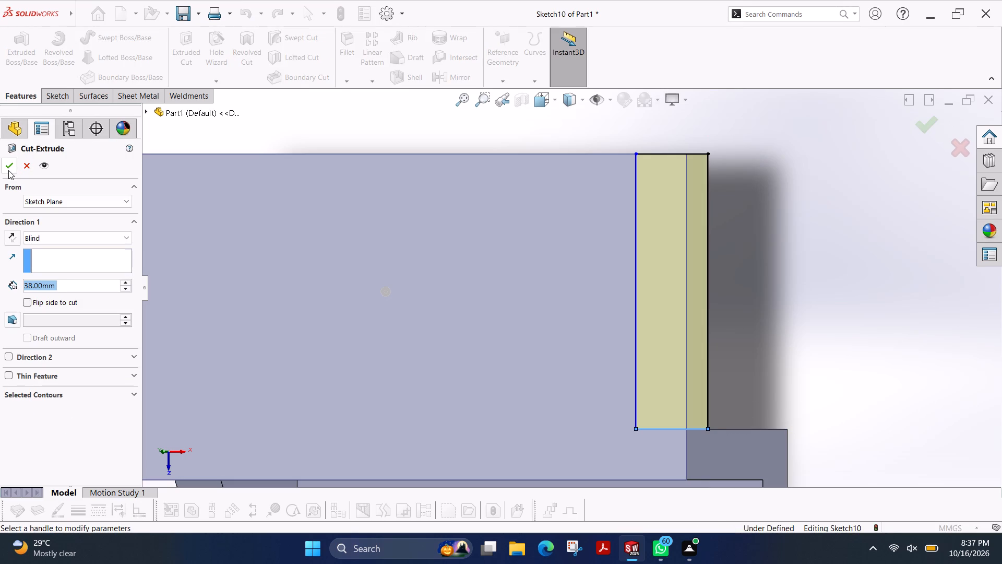
click(8, 170)
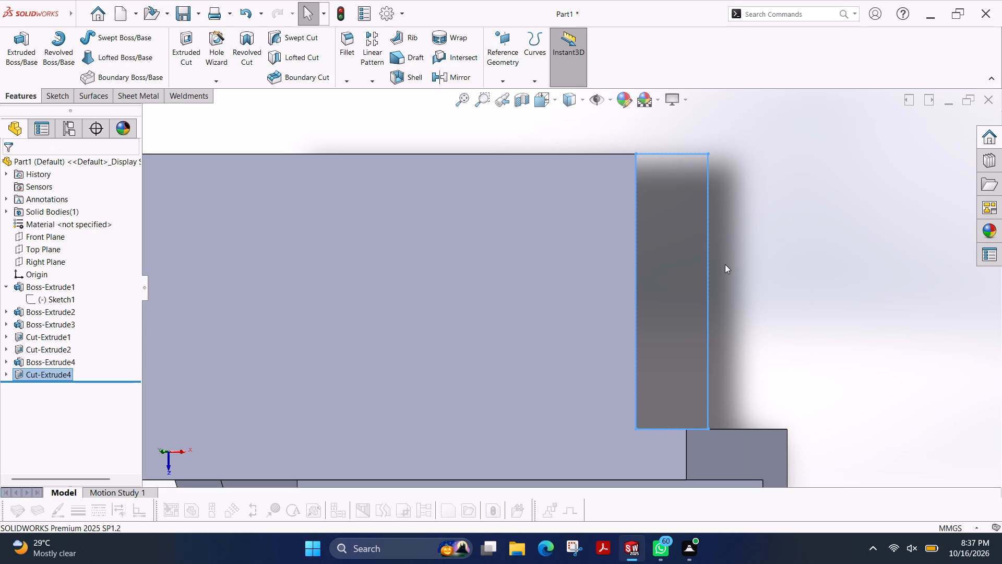
key(Escape)
Examine the cut plate end and the whole bracket from several sides.
scroll(725, 264, up, 2)
ctrl+shift+middle_drag(710, 267, 669, 283)
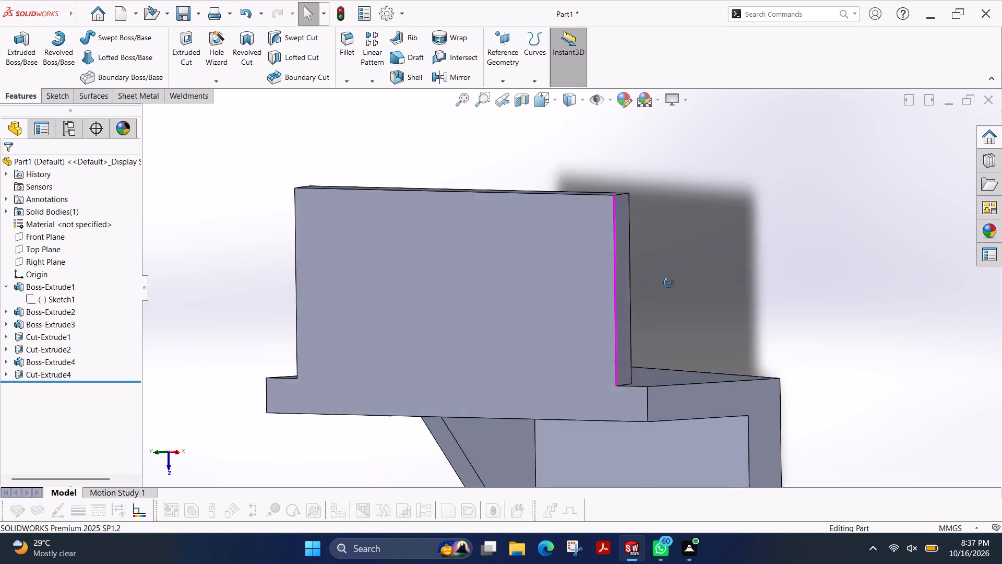
ctrl+shift+middle_drag(669, 283, 516, 316)
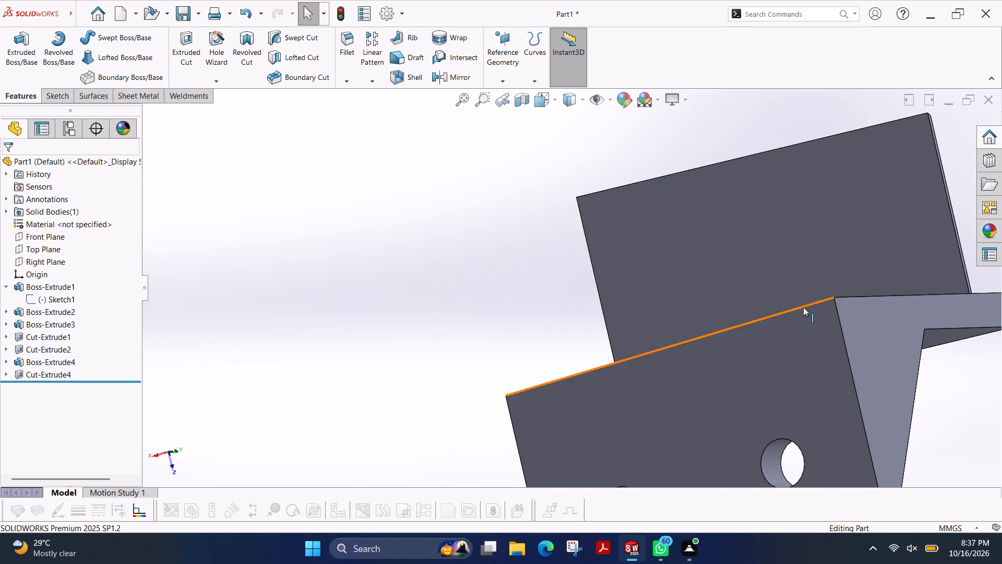
key(Escape)
scroll(720, 261, up, 2)
scroll(720, 261, down, 2)
ctrl+shift+middle_drag(362, 257, 508, 341)
scroll(569, 289, up, 3)
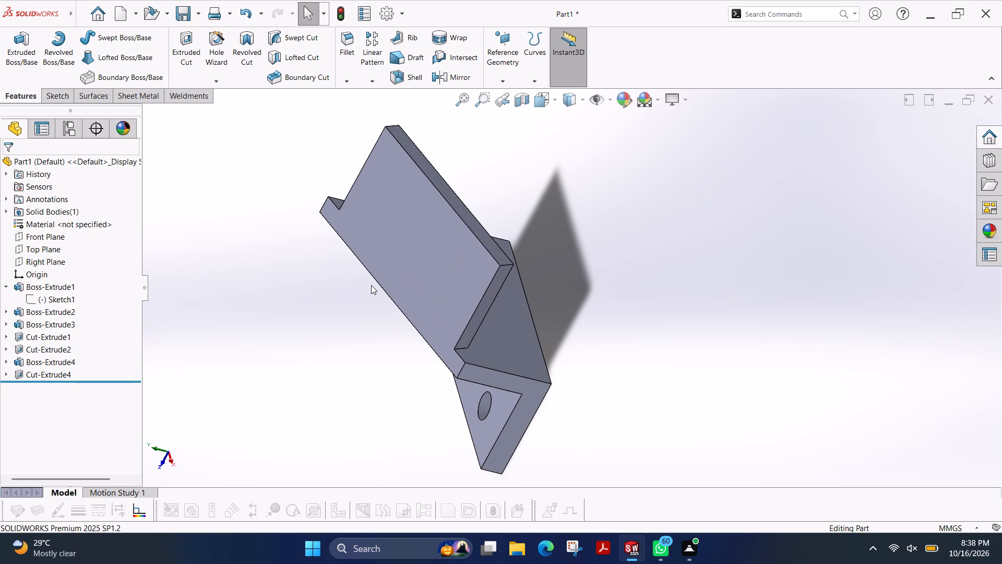
ctrl+shift+middle_drag(346, 285, 409, 226)
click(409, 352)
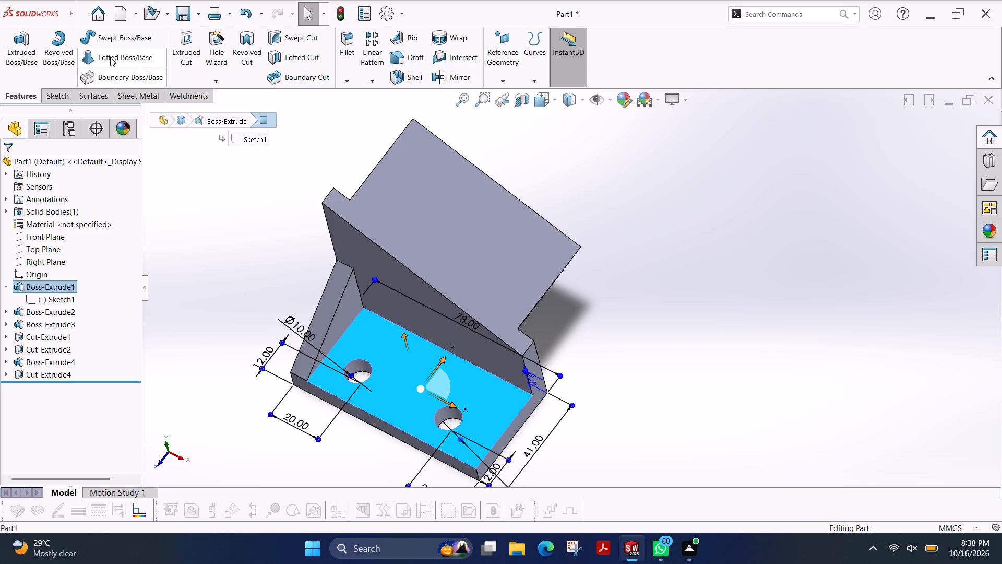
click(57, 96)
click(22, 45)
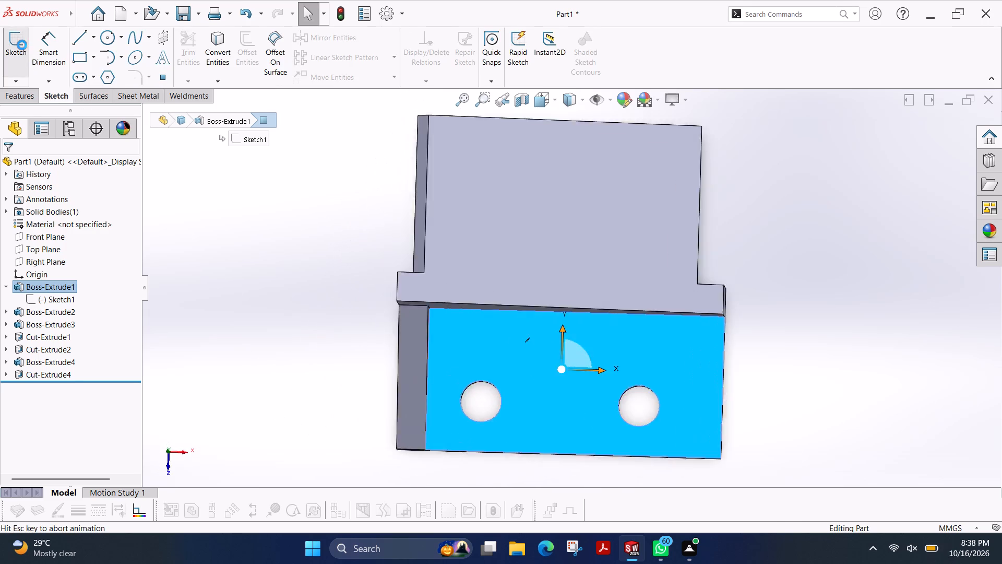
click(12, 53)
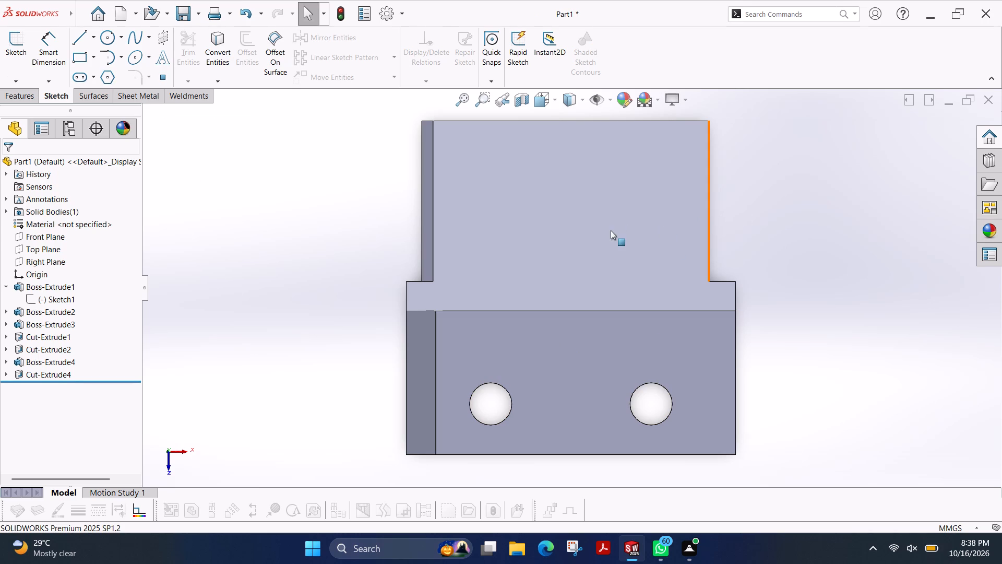
On the sloped plate's top face, sketch two horizontally aligned circles with radii of about 2.9 mm and 7.8 mm.
ctrl+shift+middle_drag(580, 239, 532, 148)
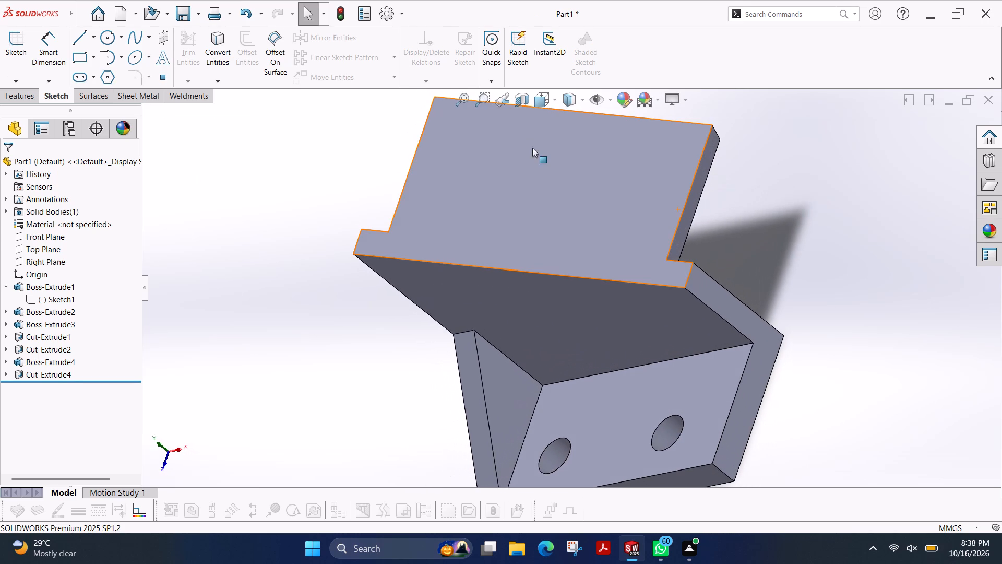
scroll(647, 194, up, 1)
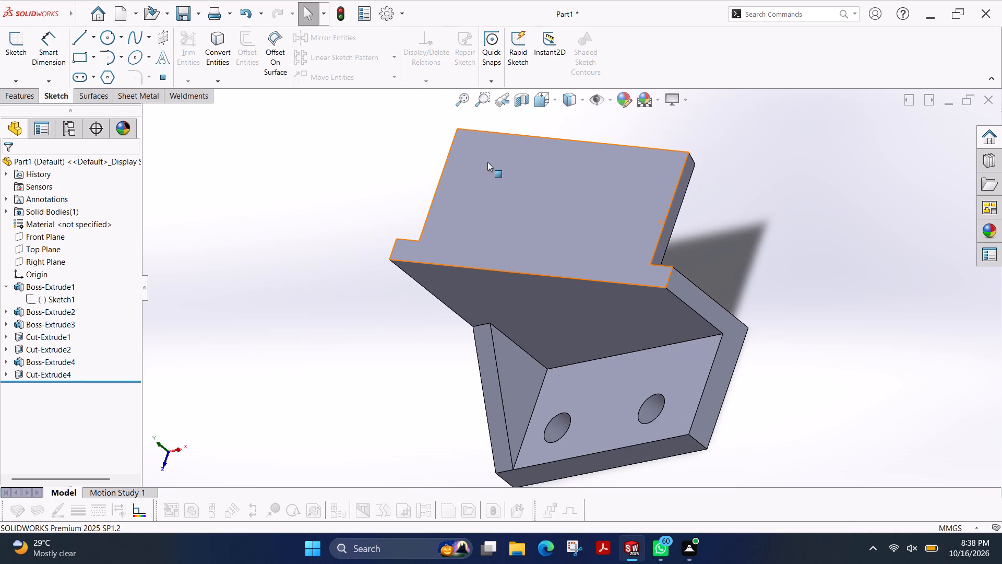
click(487, 162)
click(12, 41)
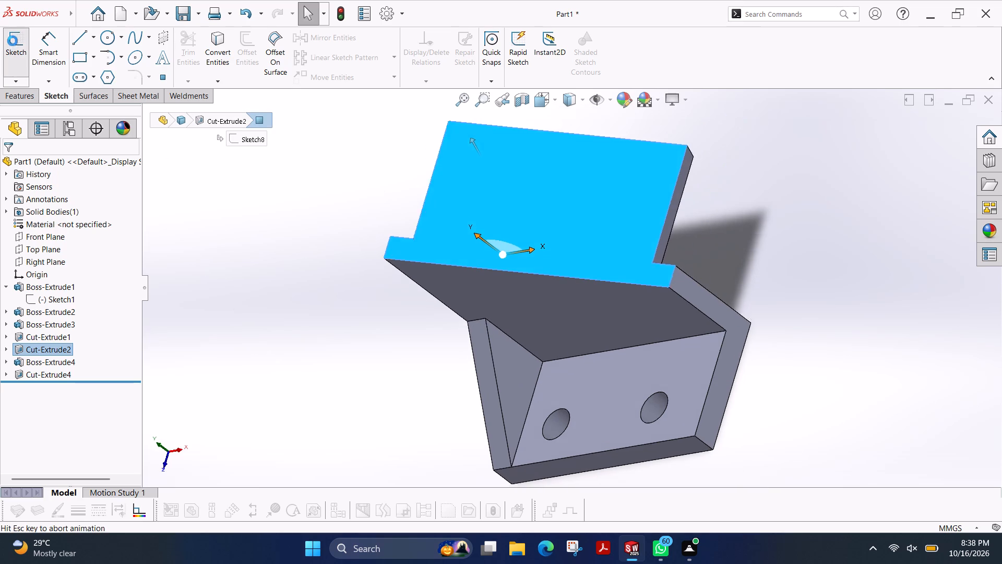
key(Escape)
scroll(626, 222, up, 1)
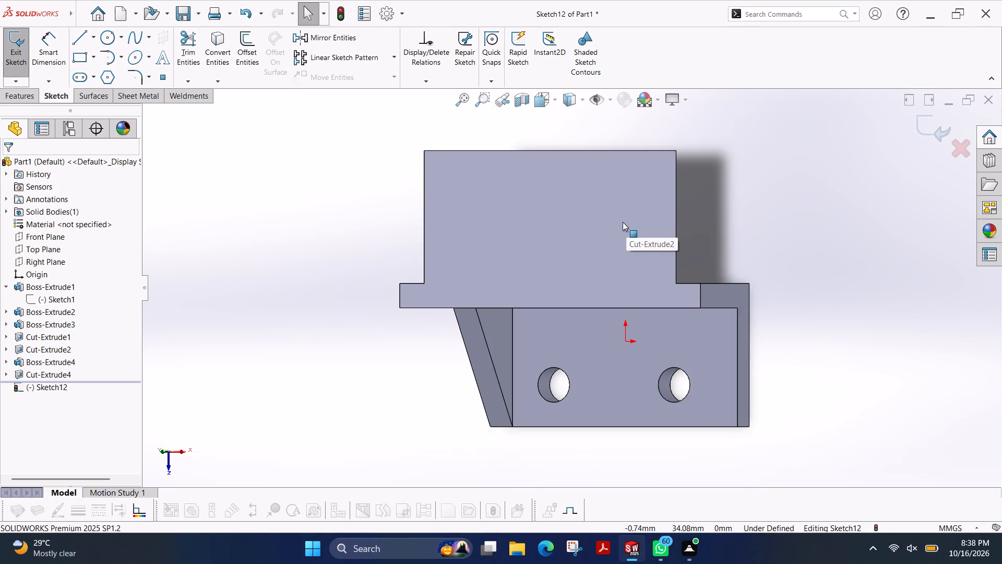
scroll(623, 222, down, 2)
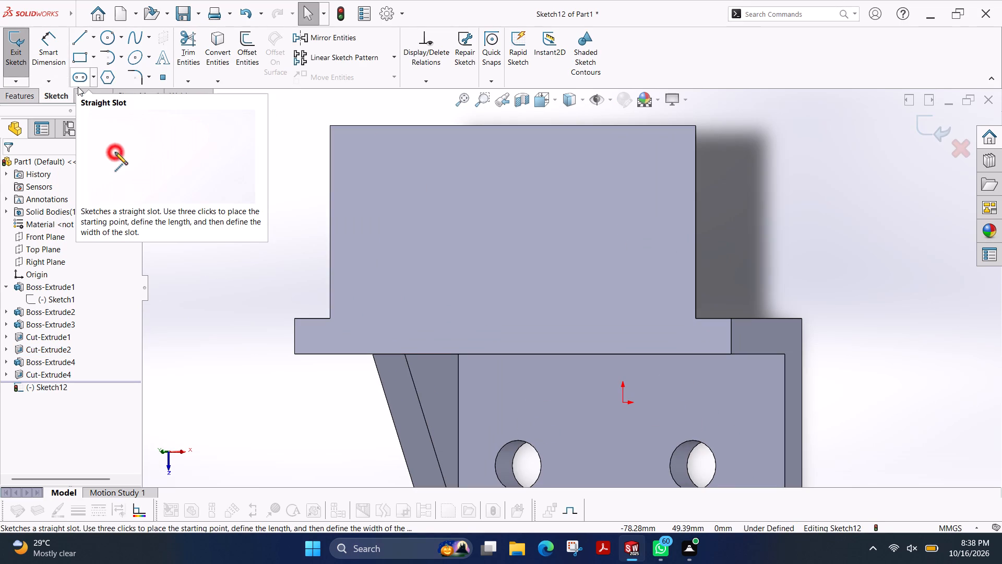
click(102, 40)
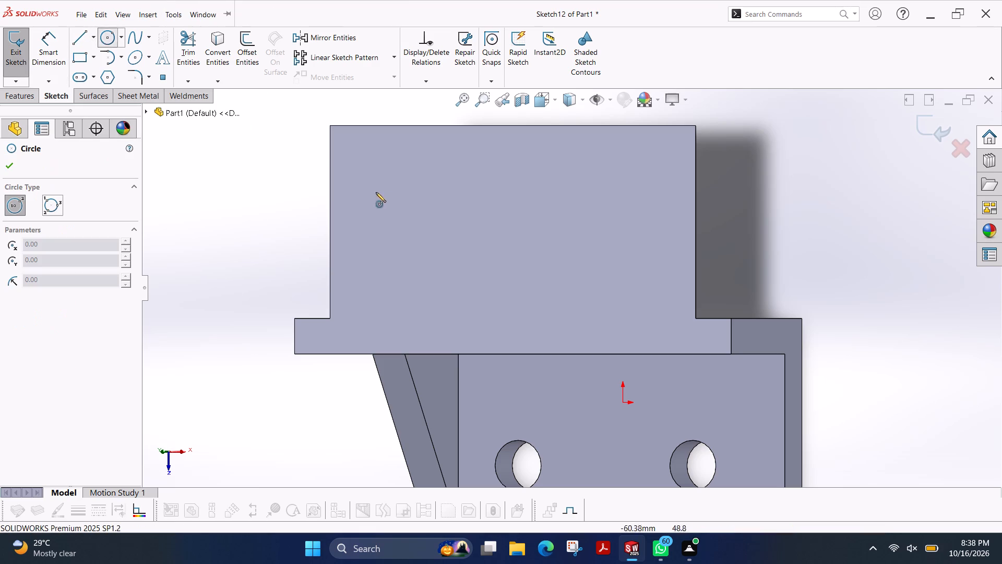
click(402, 221)
click(417, 220)
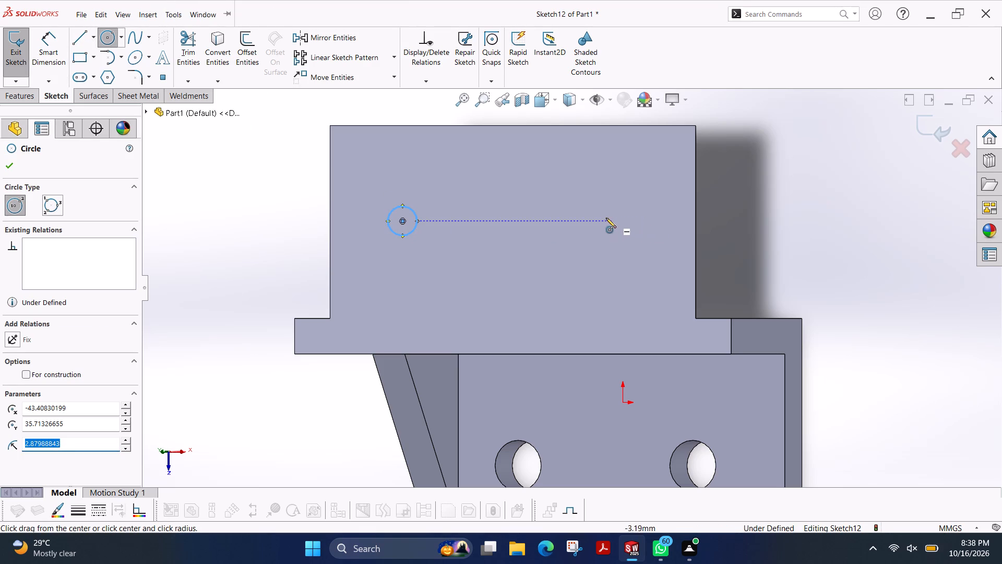
click(590, 219)
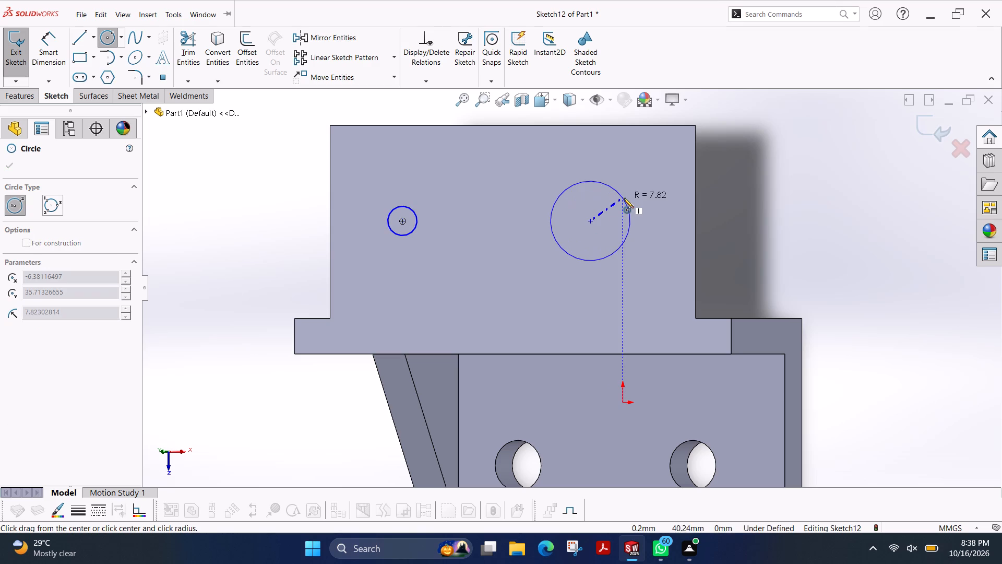
click(624, 198)
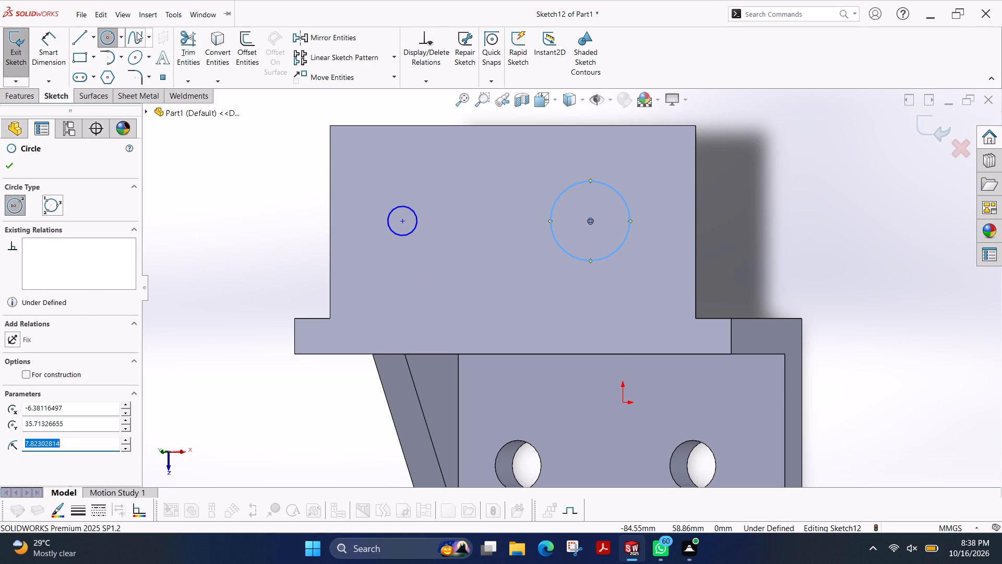
click(267, 111)
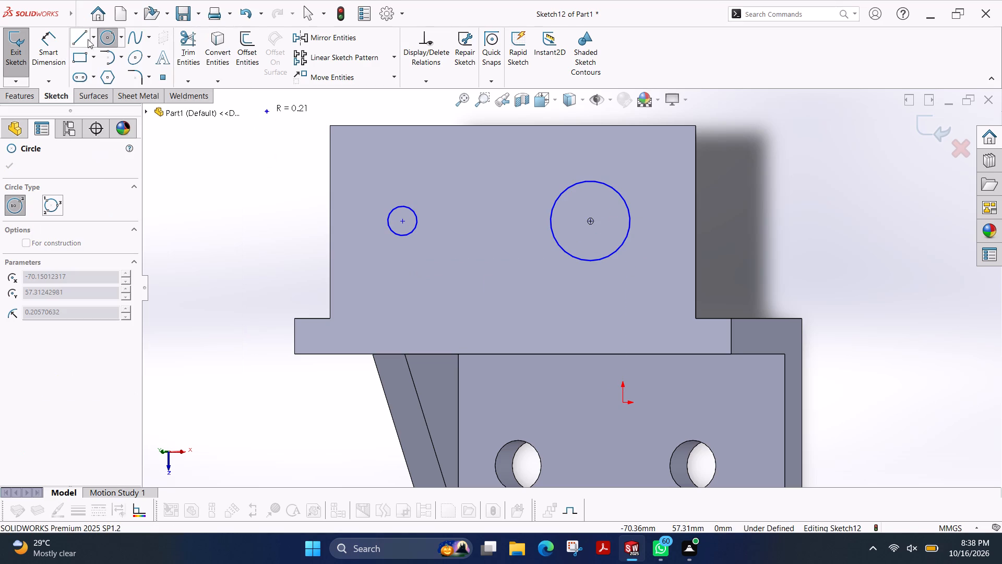
Draw two parallel horizontal lines about 32 mm long from the small circle's top and bottom points into the large circle.
click(78, 44)
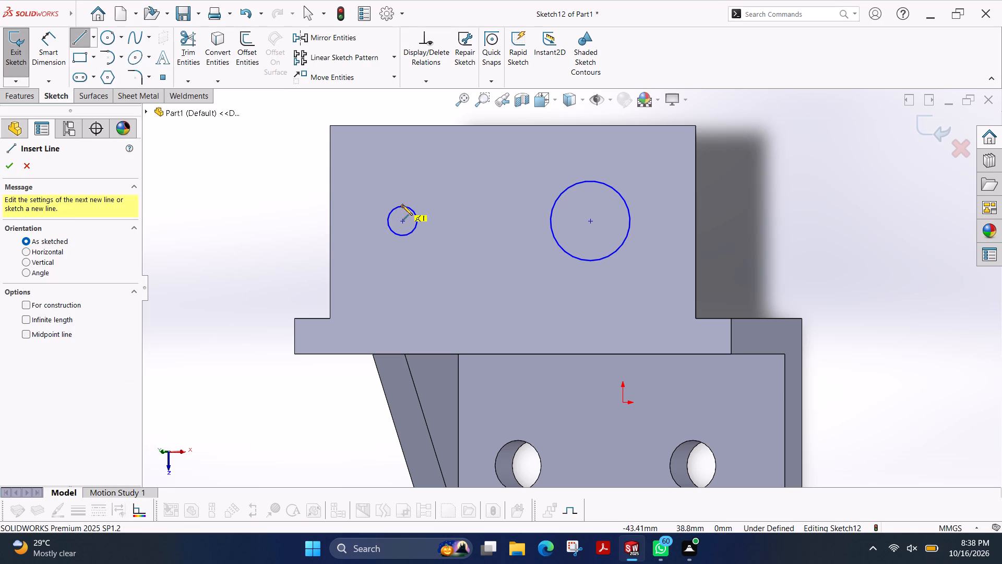
click(402, 205)
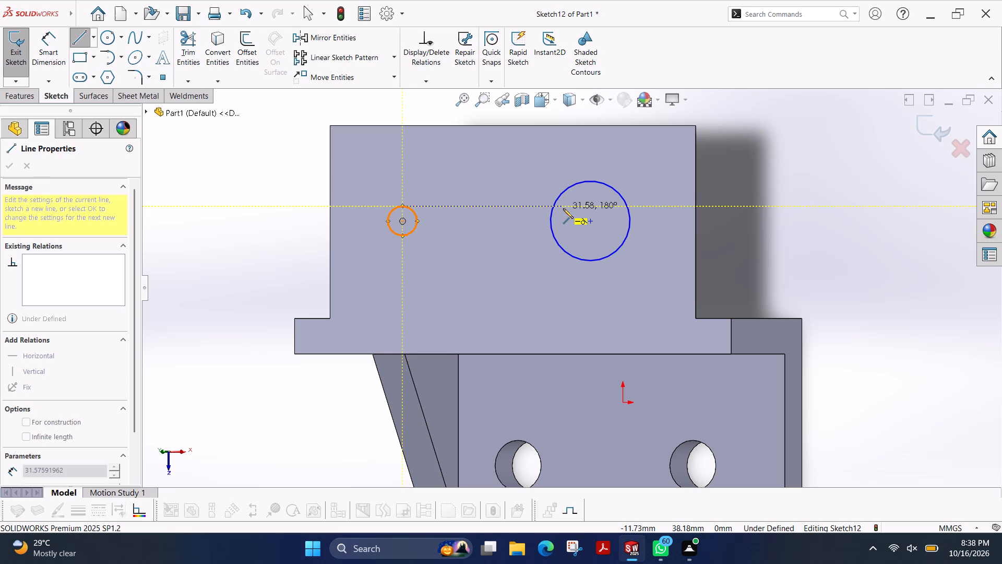
click(563, 208)
key(Escape)
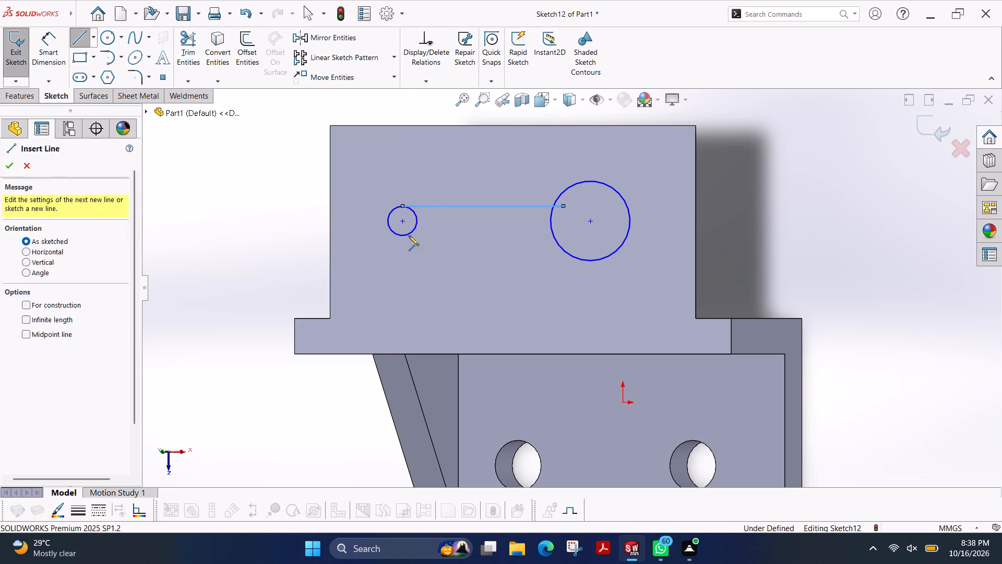
key(l)
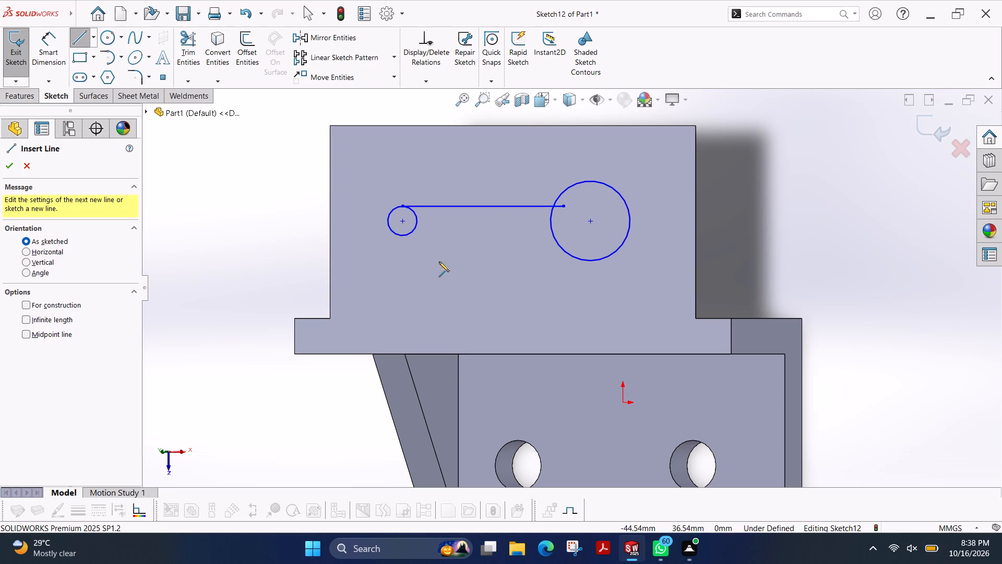
click(402, 236)
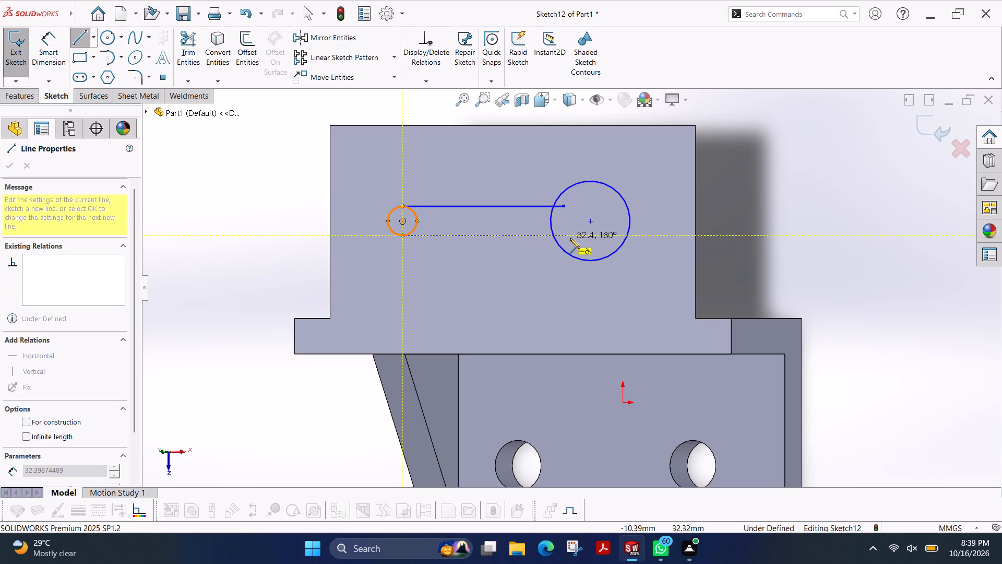
click(563, 237)
key(Escape)
Trim the ends of both horizontal lines that extend inside the large circle.
scroll(547, 214, down, 3)
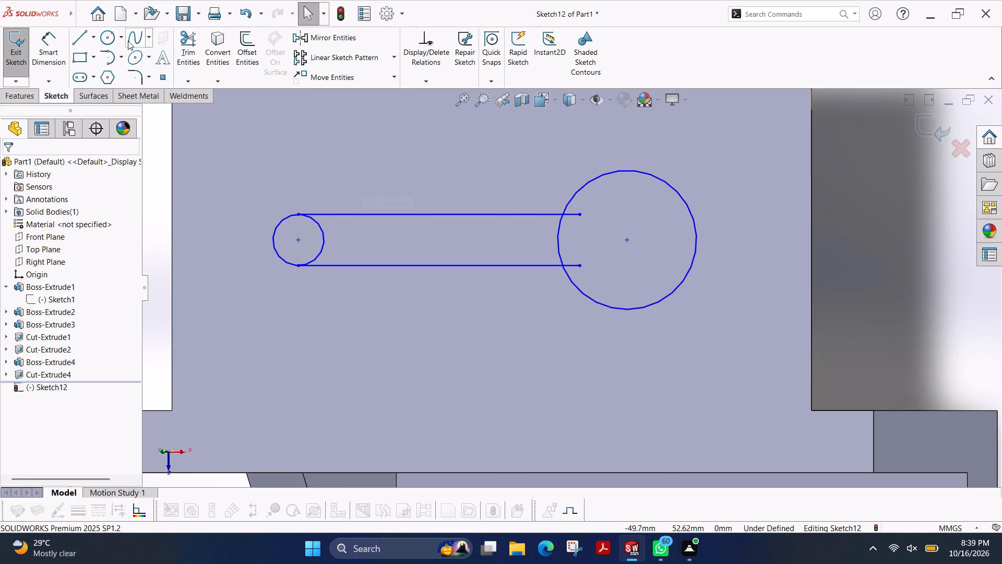
click(189, 52)
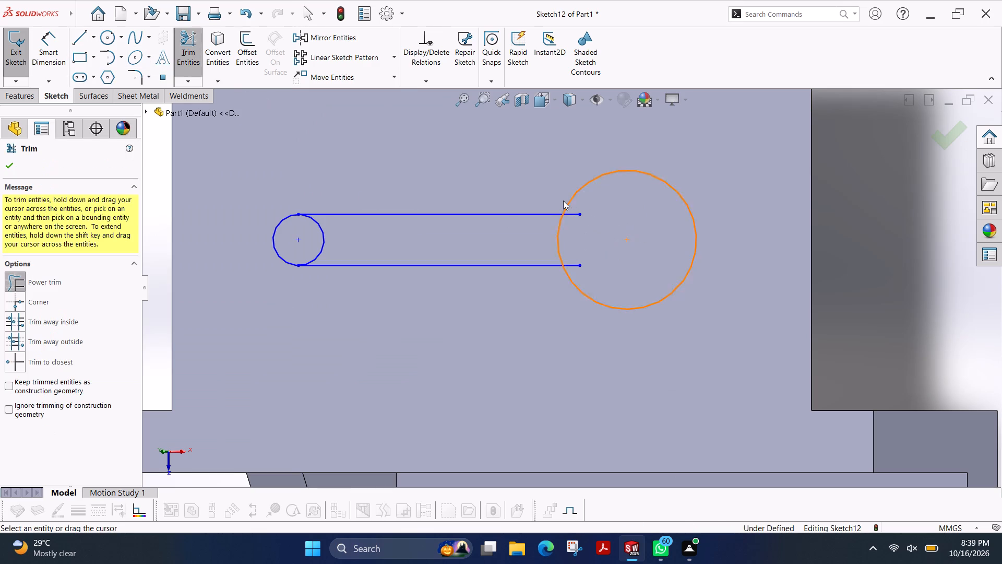
drag(581, 202, 573, 226)
drag(571, 249, 580, 268)
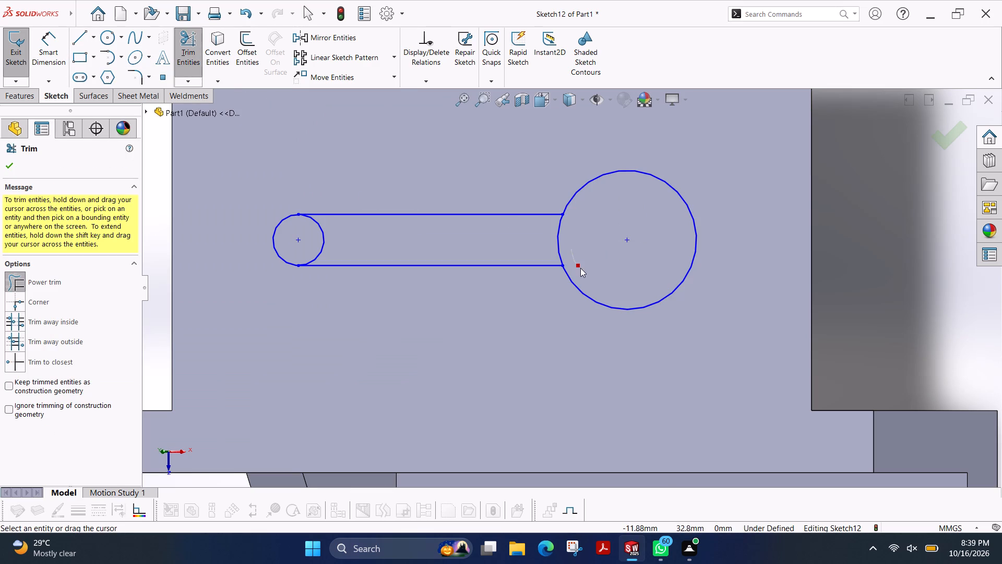
drag(580, 268, 588, 276)
Dimension the small circle's diameter to 8 mm and the large circle's diameter to 18 mm.
scroll(457, 295, up, 2)
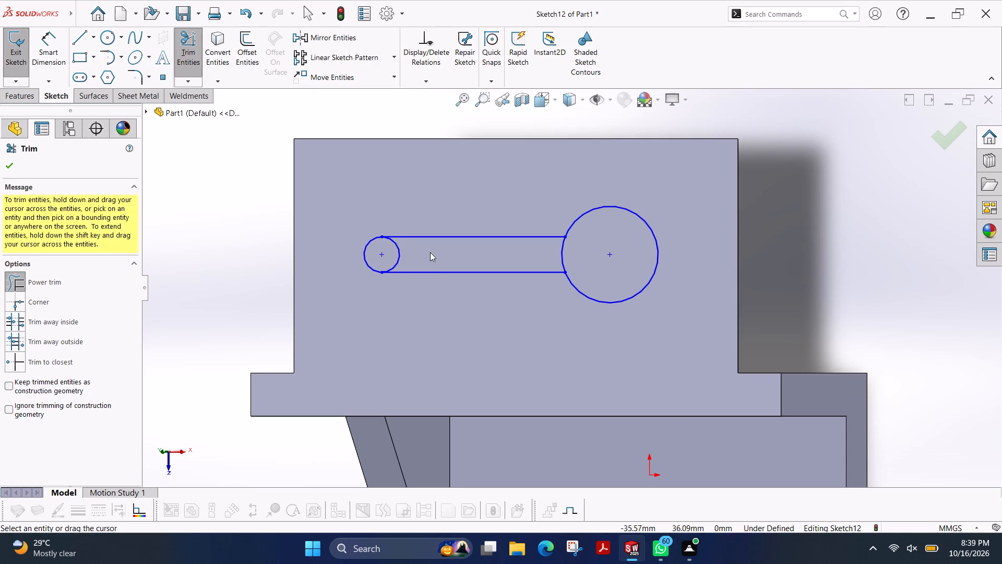
key(Escape)
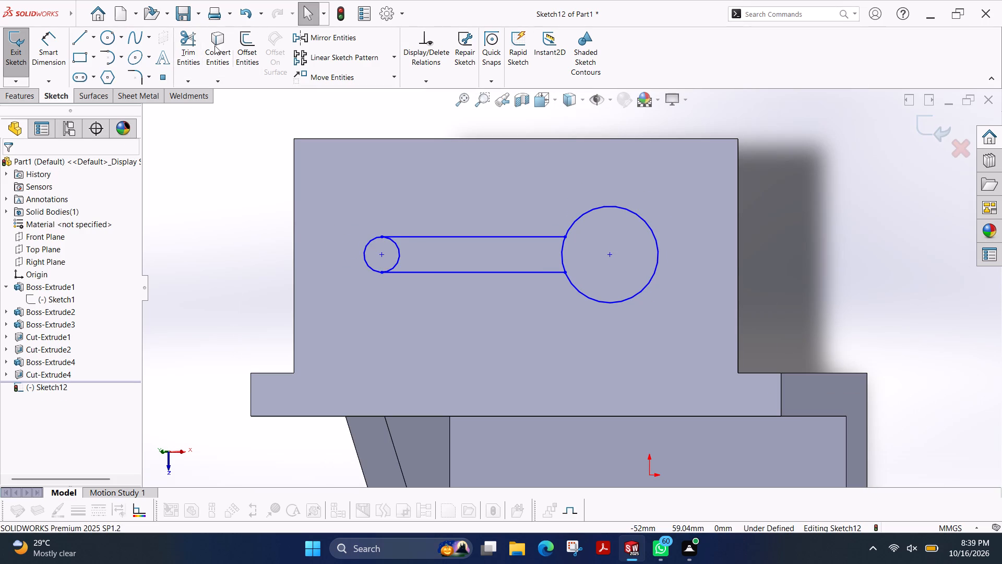
click(58, 45)
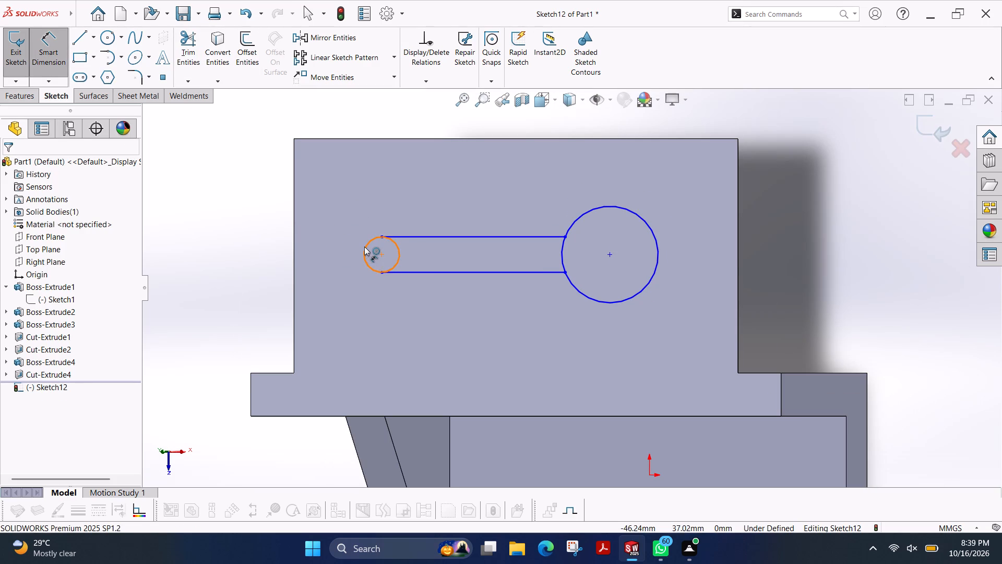
click(364, 246)
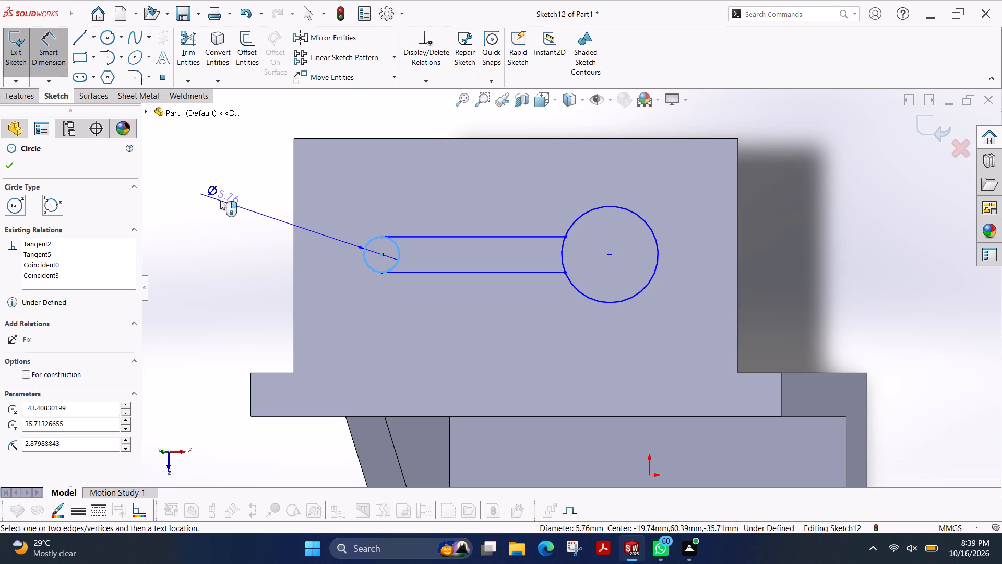
click(220, 201)
key(8)
key(Return)
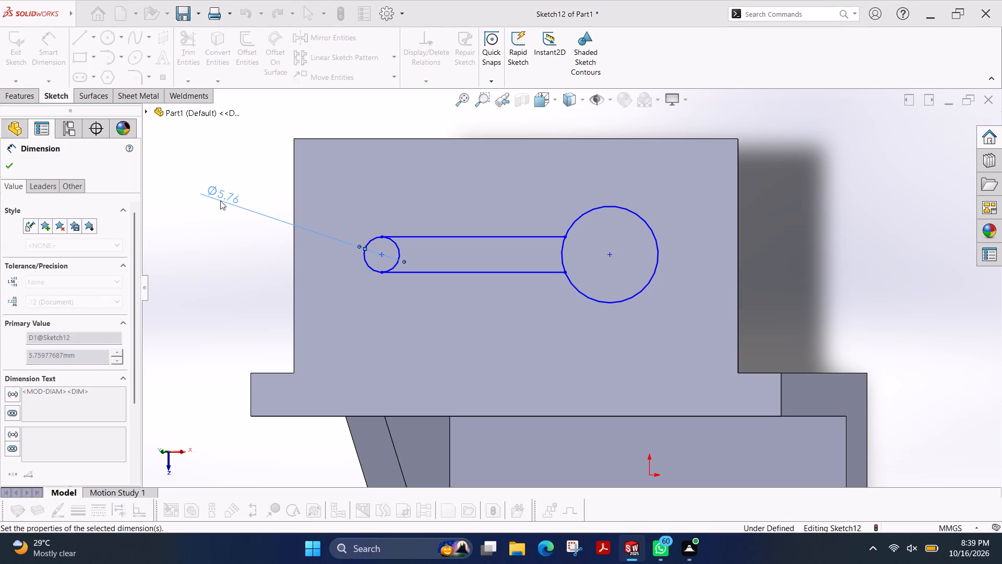
click(652, 239)
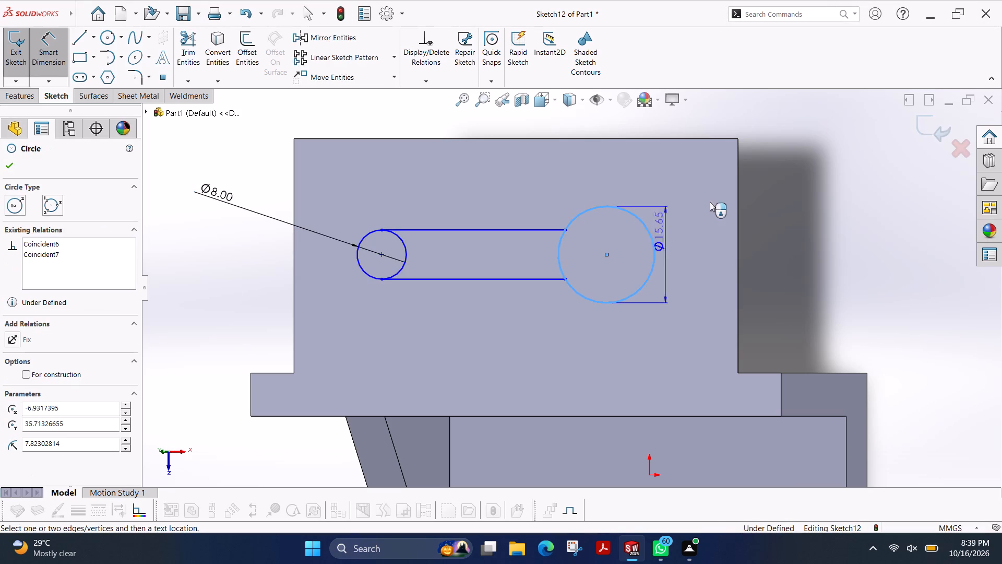
click(802, 143)
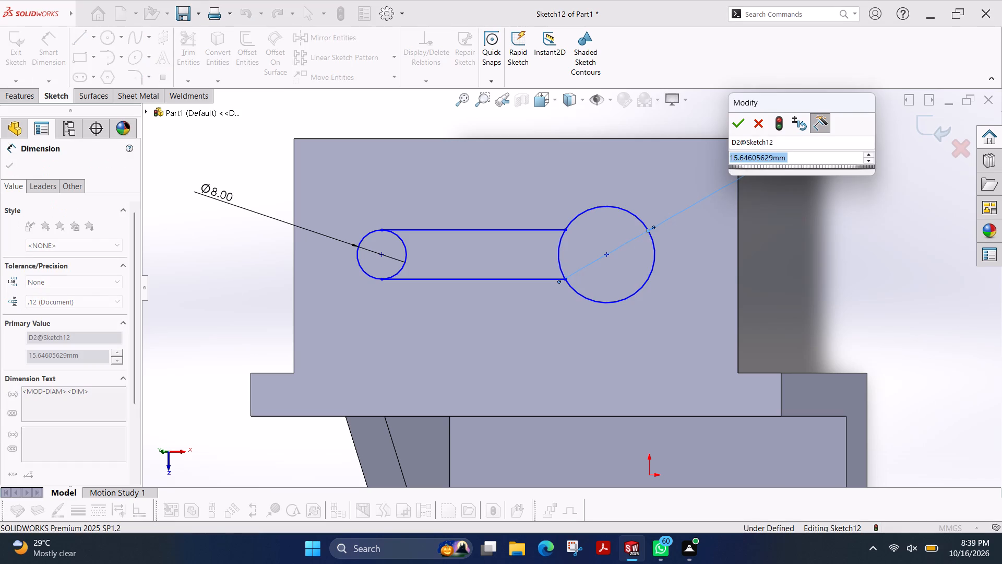
text(18)
key(Return)
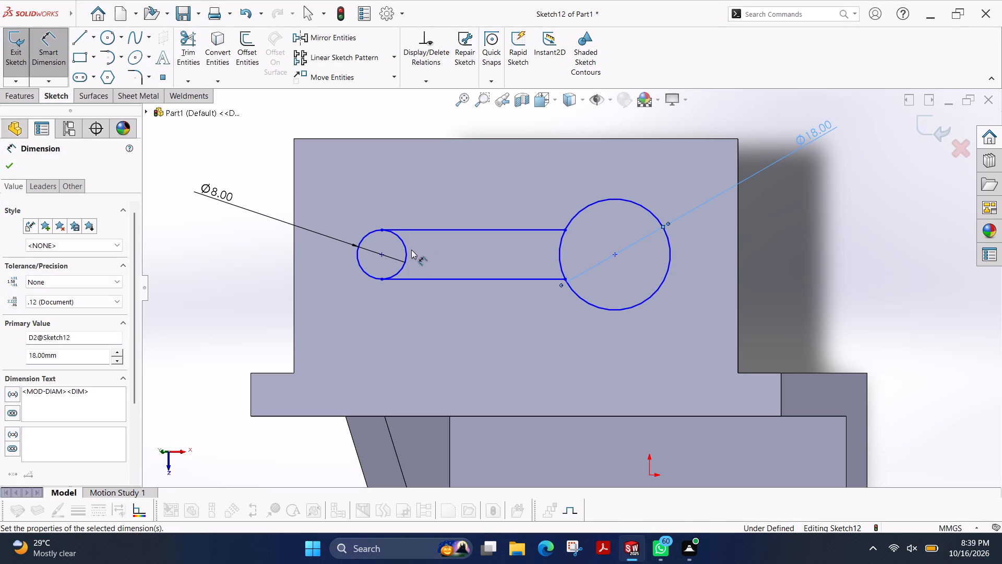
Set the distance between the two circle centres to 30 mm.
click(381, 253)
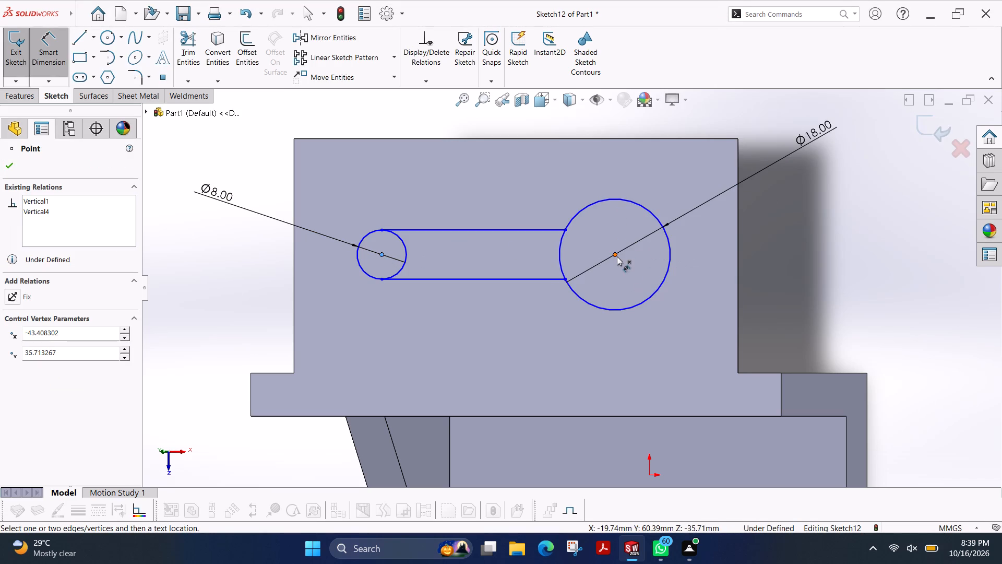
click(616, 256)
scroll(551, 126, up, 2)
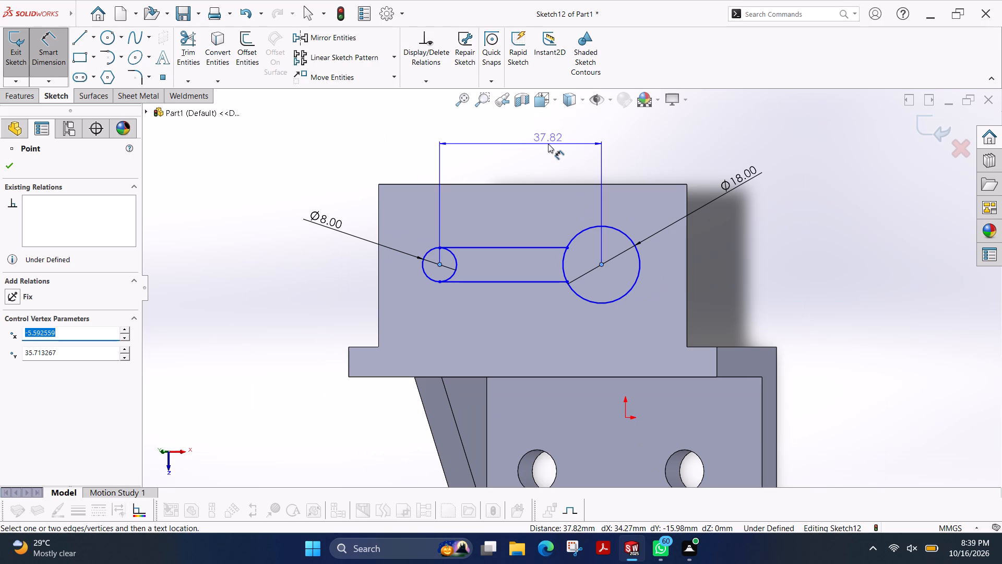
click(548, 144)
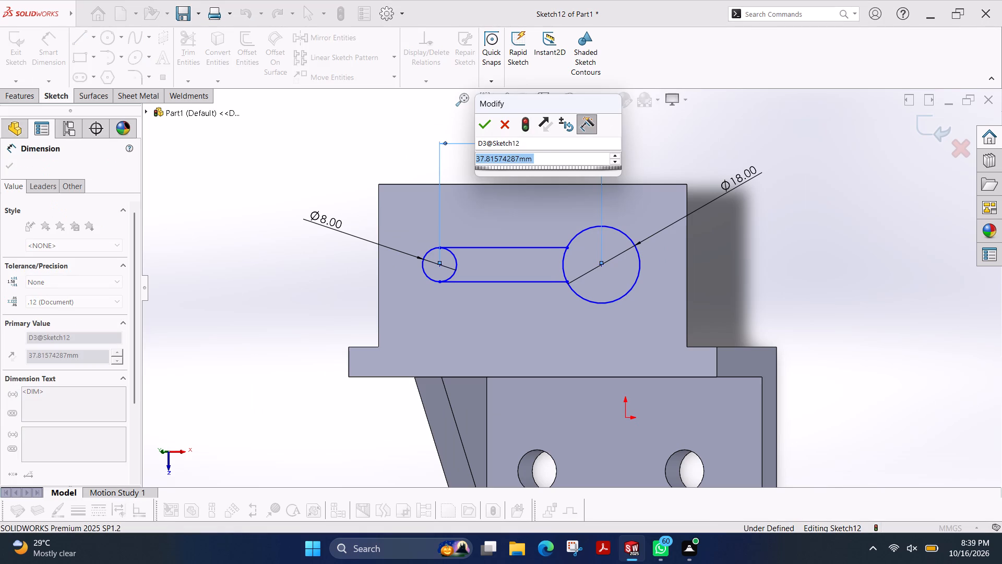
text(30)
key(Return)
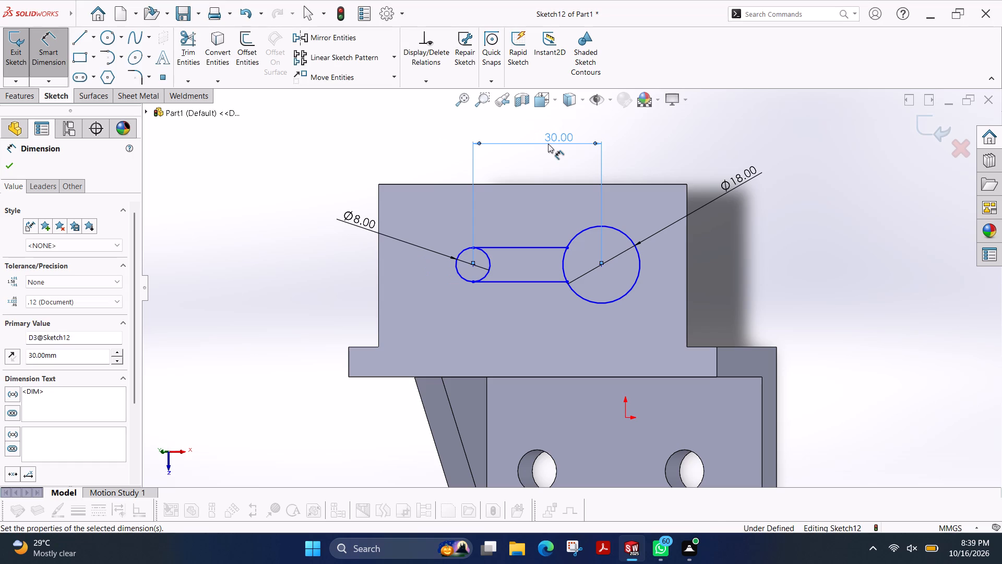
Dimension the large circle's centre 20 mm from the sloped plate's nearest side edge.
click(599, 264)
click(687, 262)
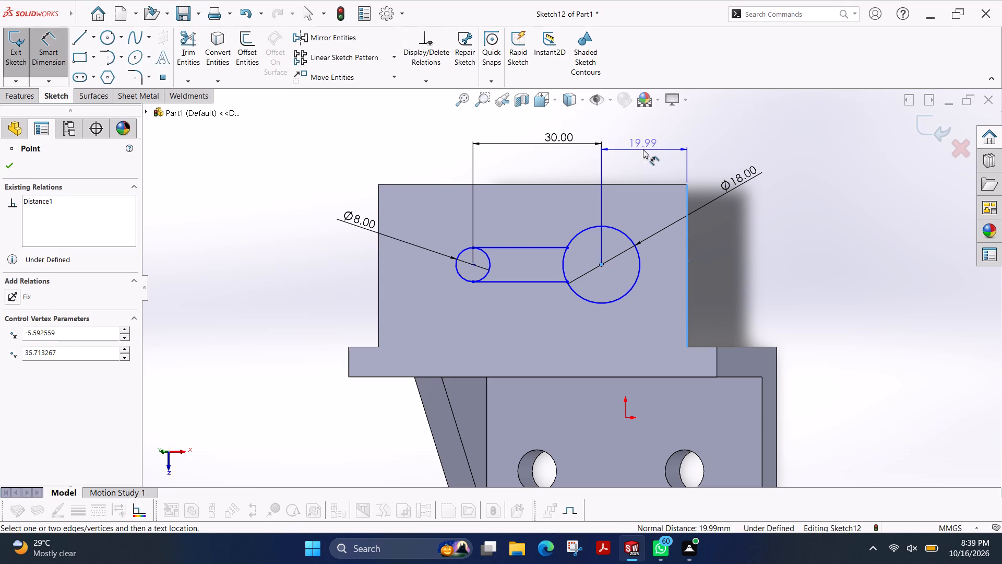
click(643, 149)
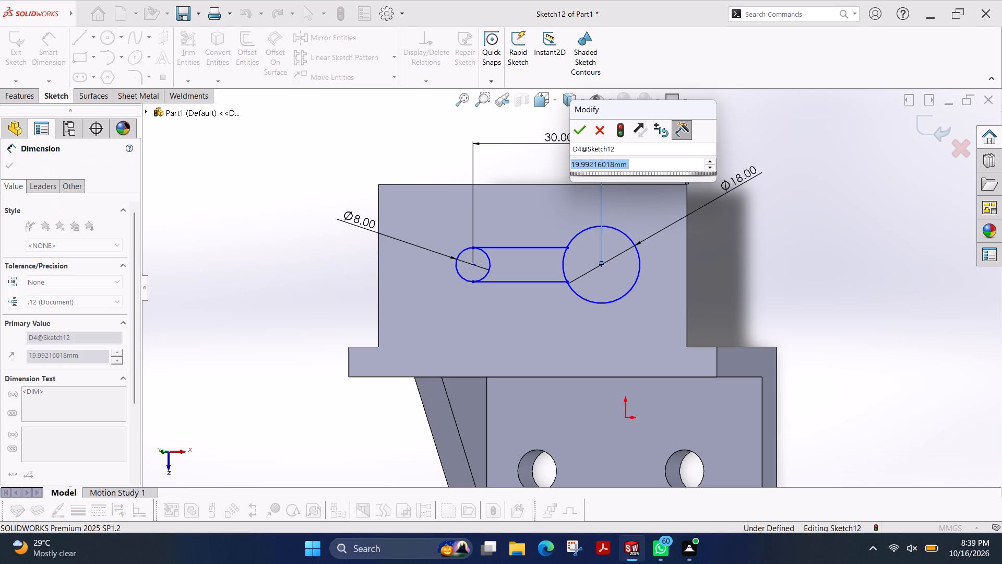
text(20)
key(Return)
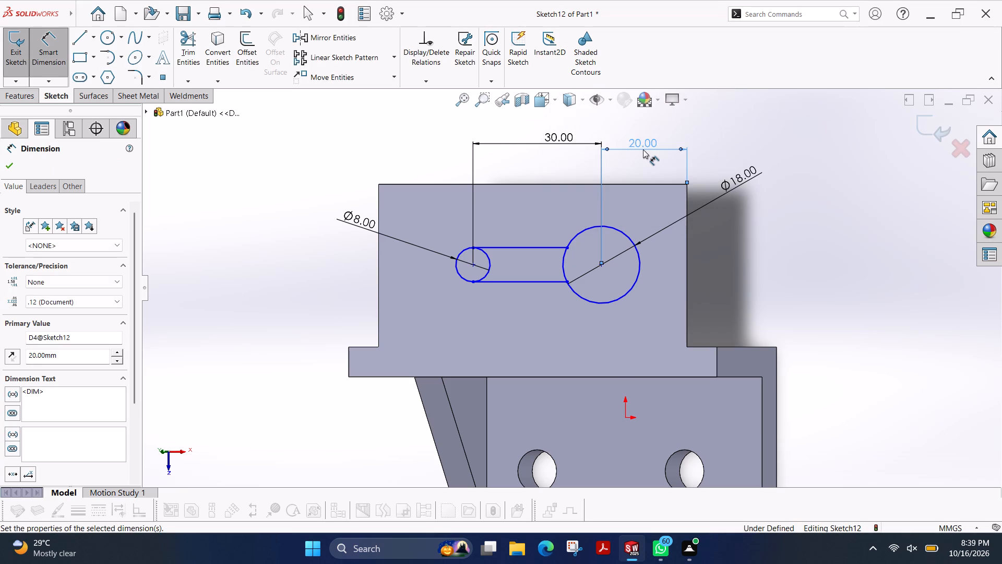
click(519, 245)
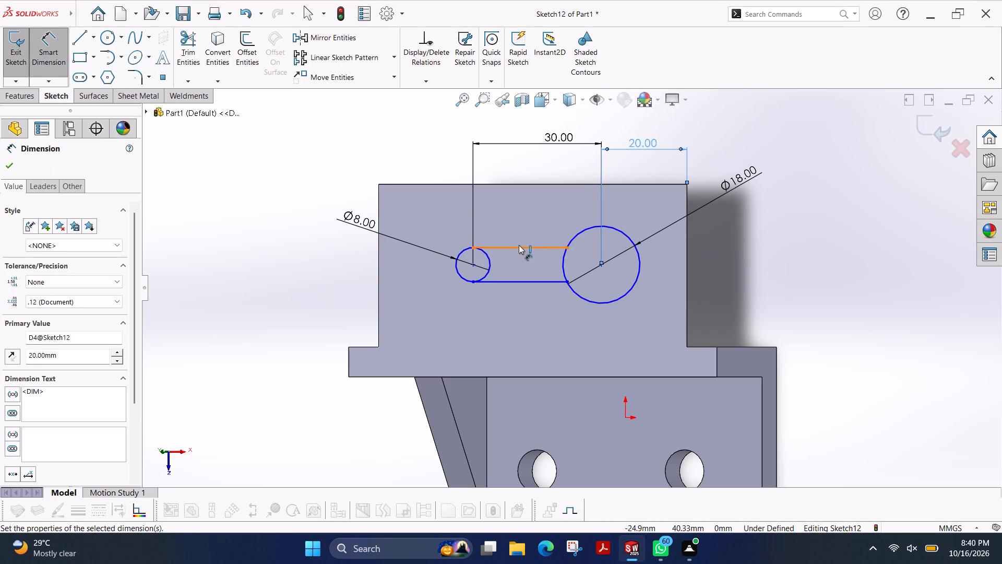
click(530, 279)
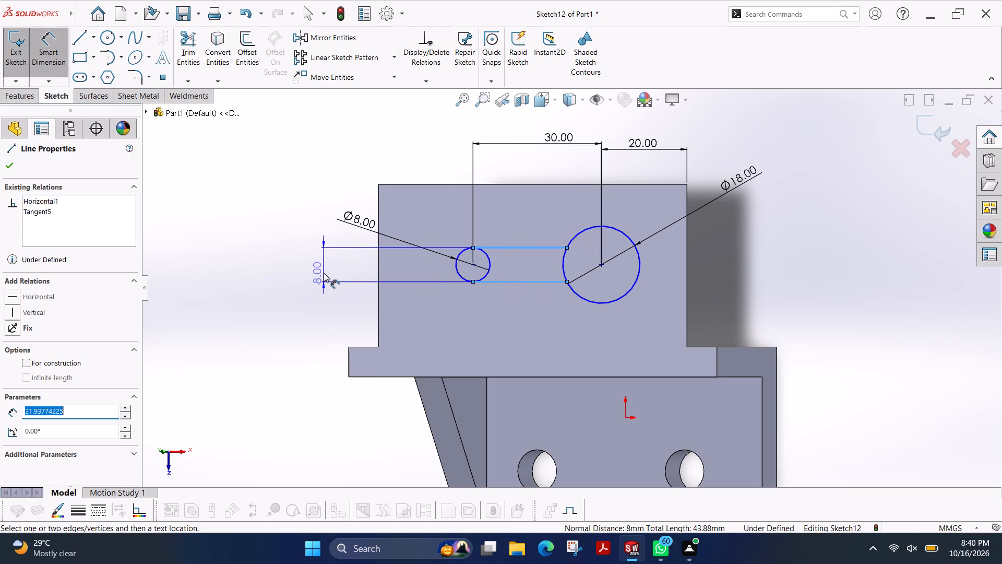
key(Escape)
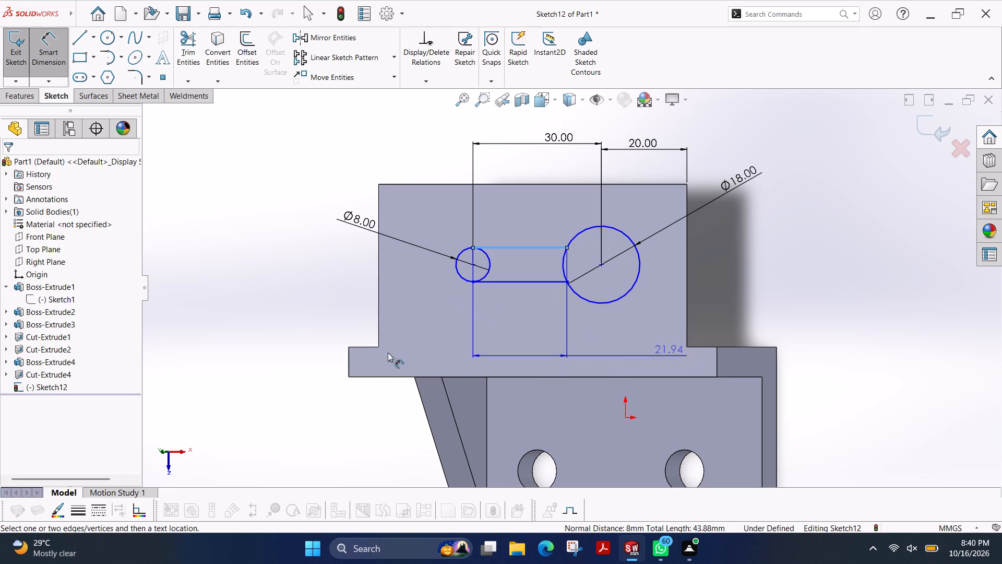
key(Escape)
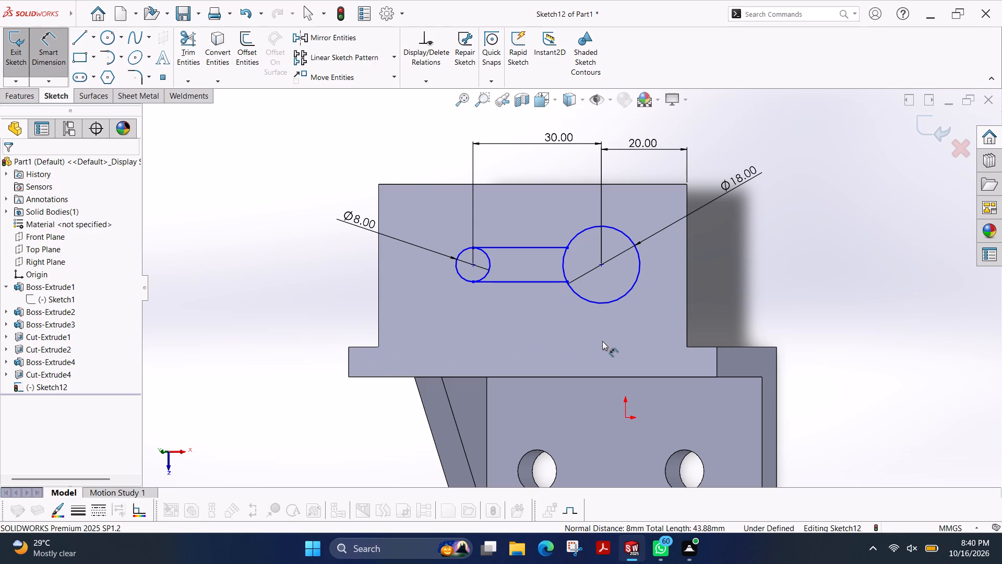
Dimension the large circle's centre 20 mm from the plate's upper end edge.
click(557, 183)
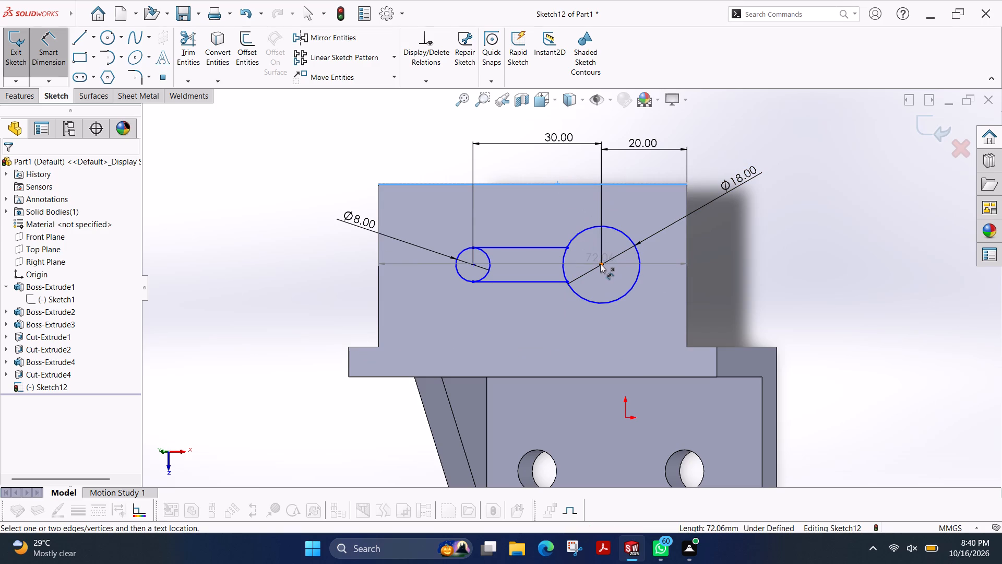
click(600, 264)
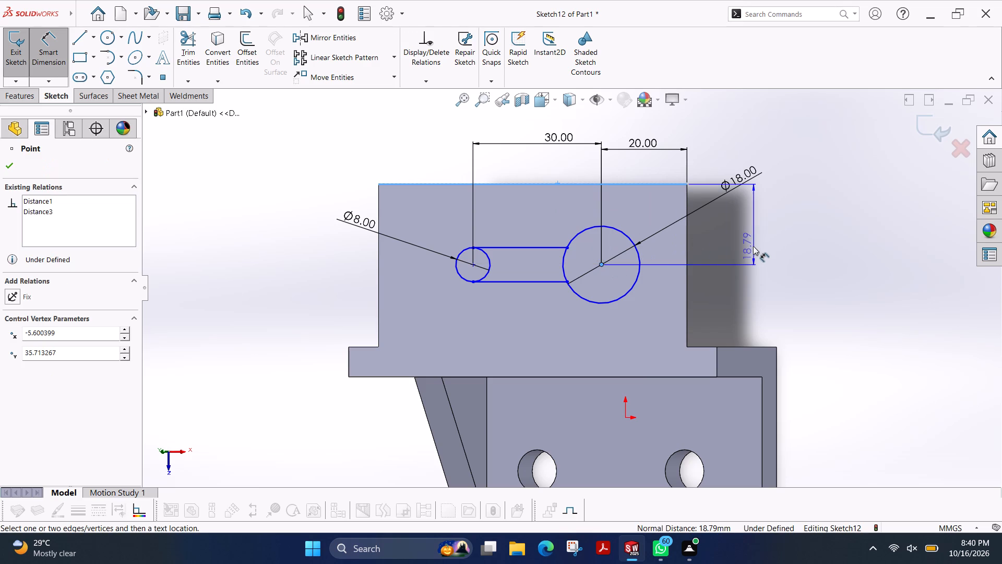
click(750, 243)
text(20)
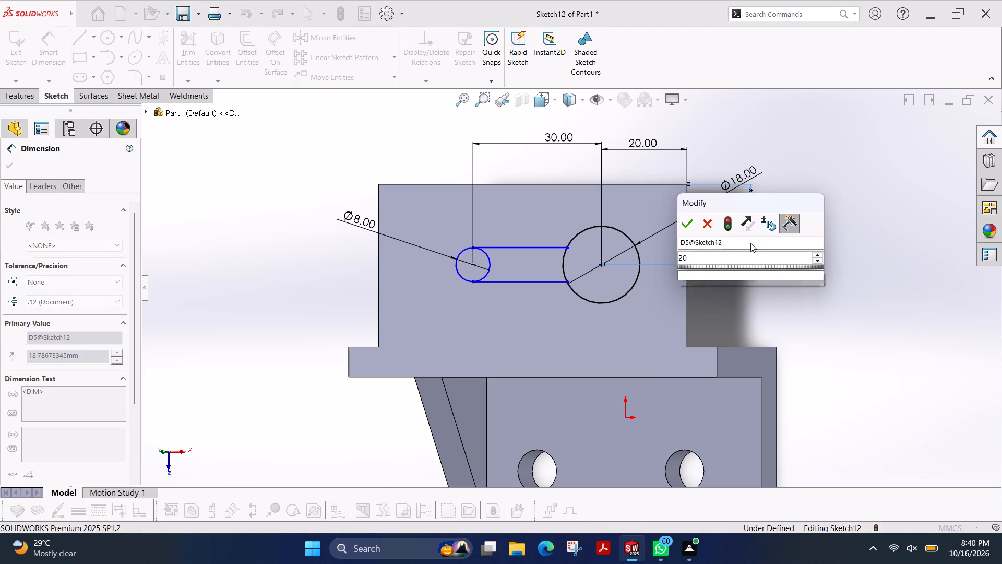
key(Return)
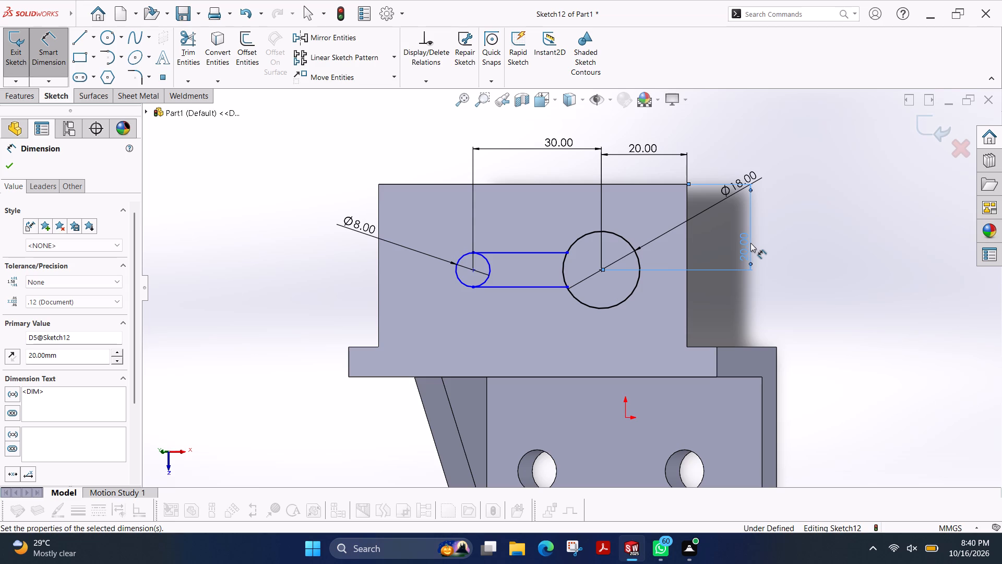
Trim both circles' arcs lying between the two horizontal lines to leave a single closed keyhole outline.
click(181, 46)
drag(478, 262, 504, 269)
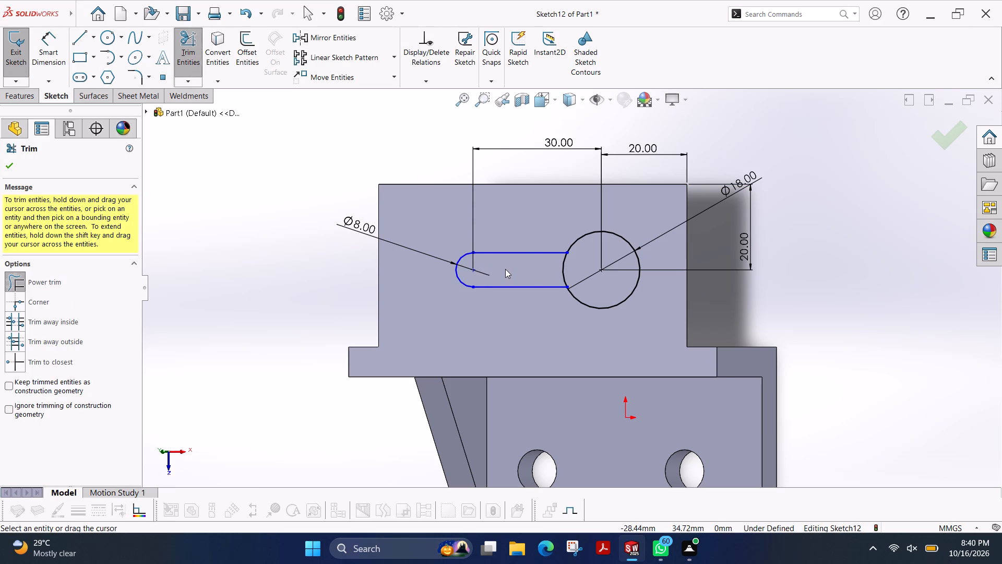
drag(577, 269, 519, 280)
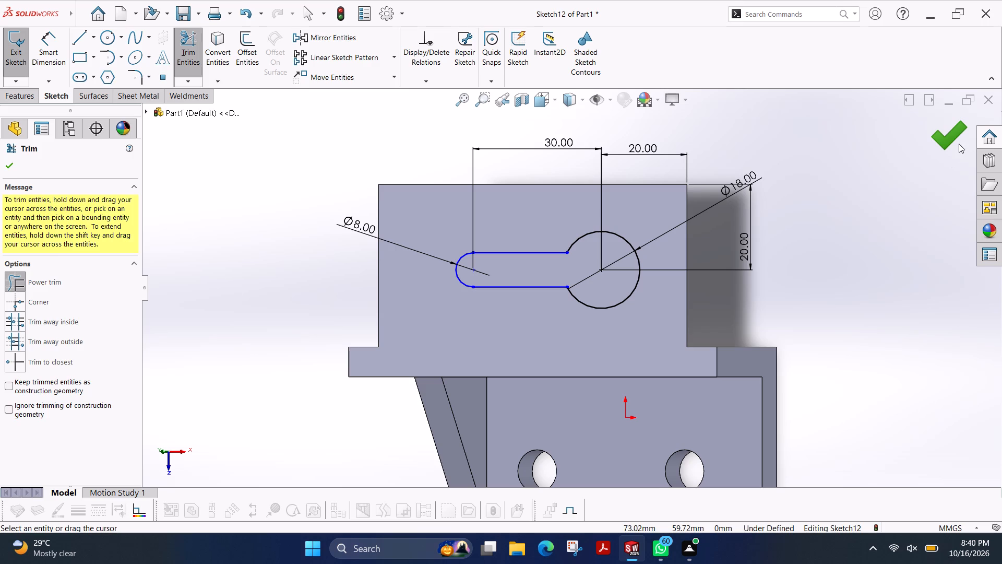
click(959, 144)
Cut the keyhole profile through the sloped plate with an Extruded Cut using the Up To Next end condition.
click(25, 93)
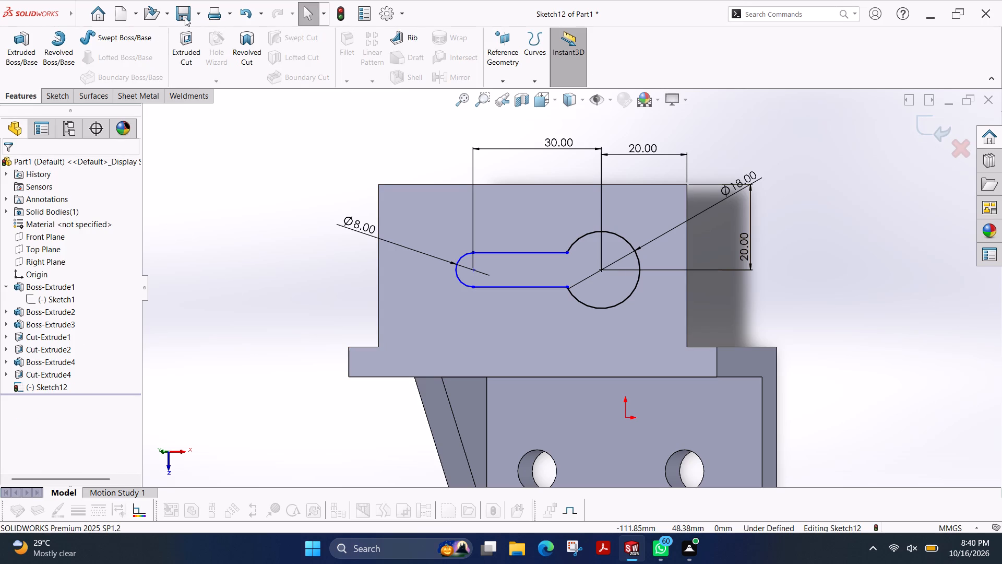
click(186, 32)
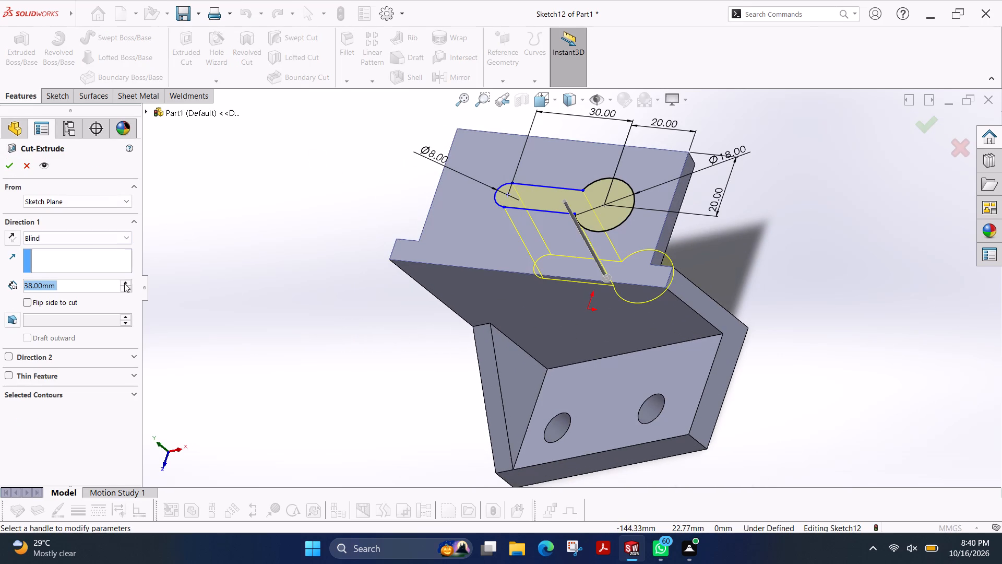
click(85, 238)
click(63, 275)
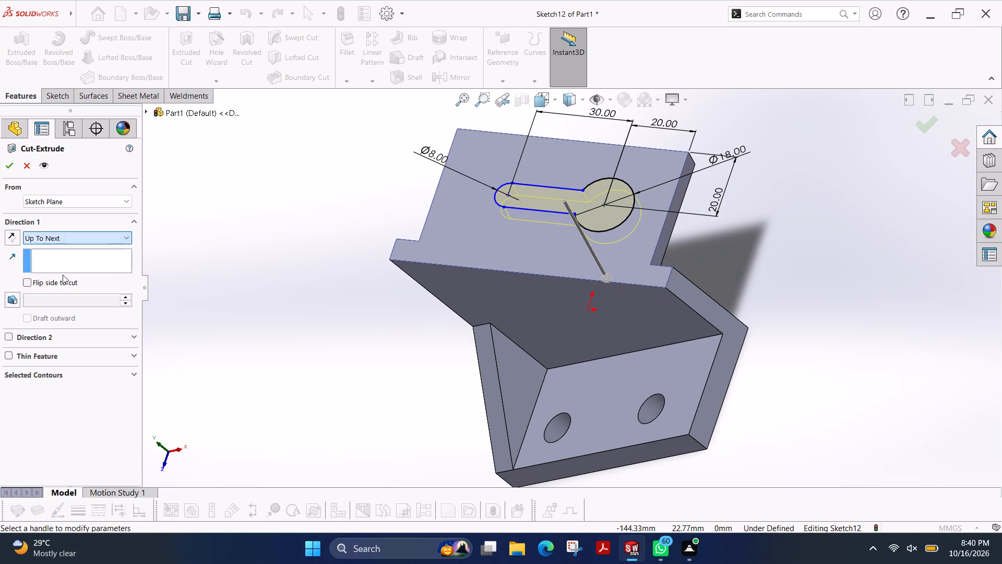
click(6, 173)
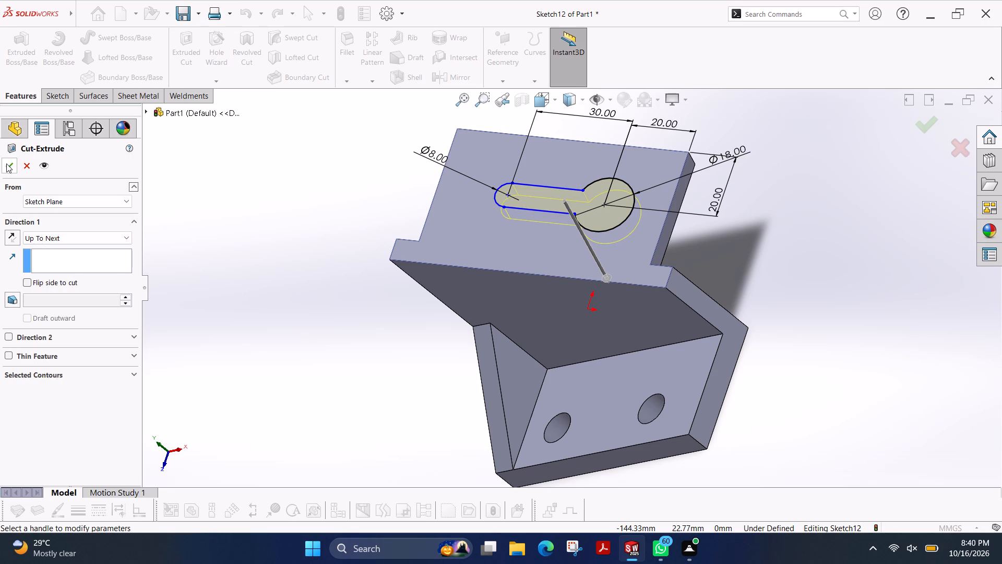
click(6, 163)
key(Escape)
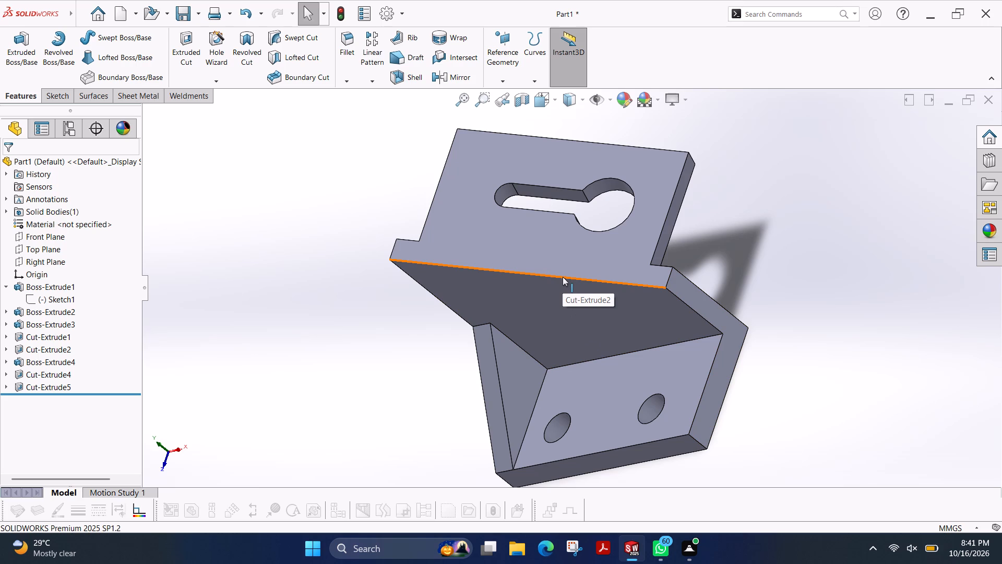
Measure the sloped plate's overall width across its wide lower end, using Smart Dimension in a temporary sketch on the keyhole face.
click(654, 200)
click(55, 97)
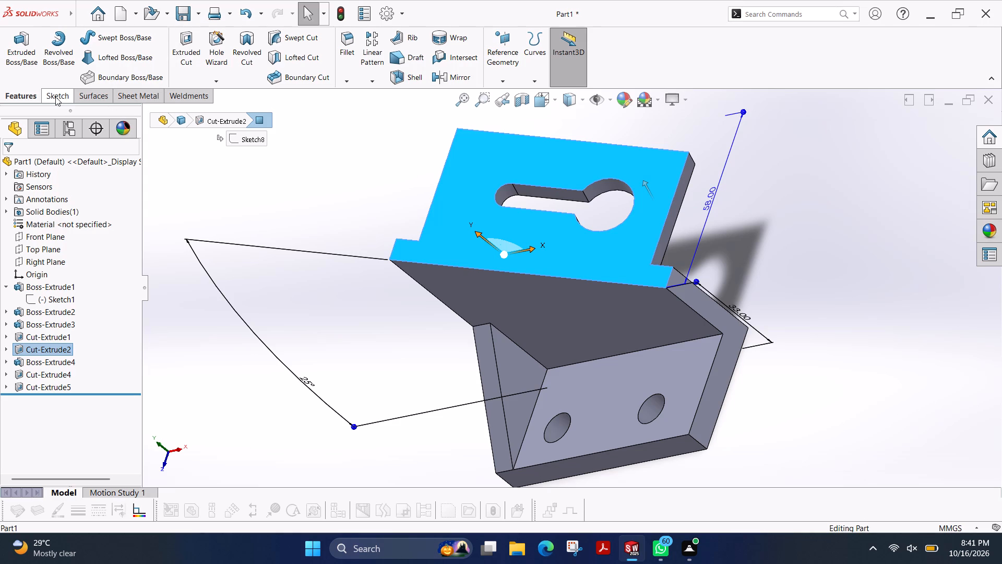
click(21, 40)
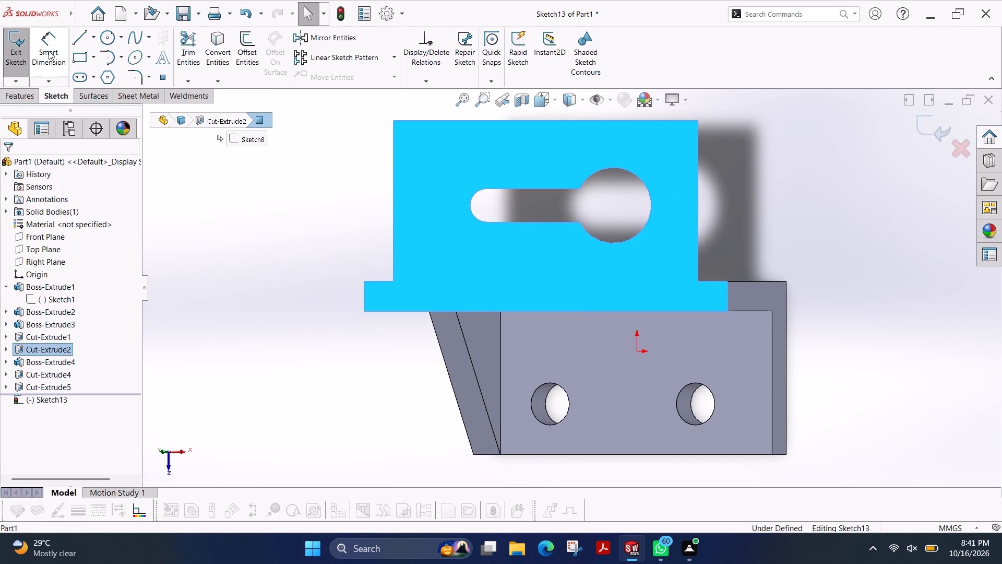
key(Escape)
click(49, 51)
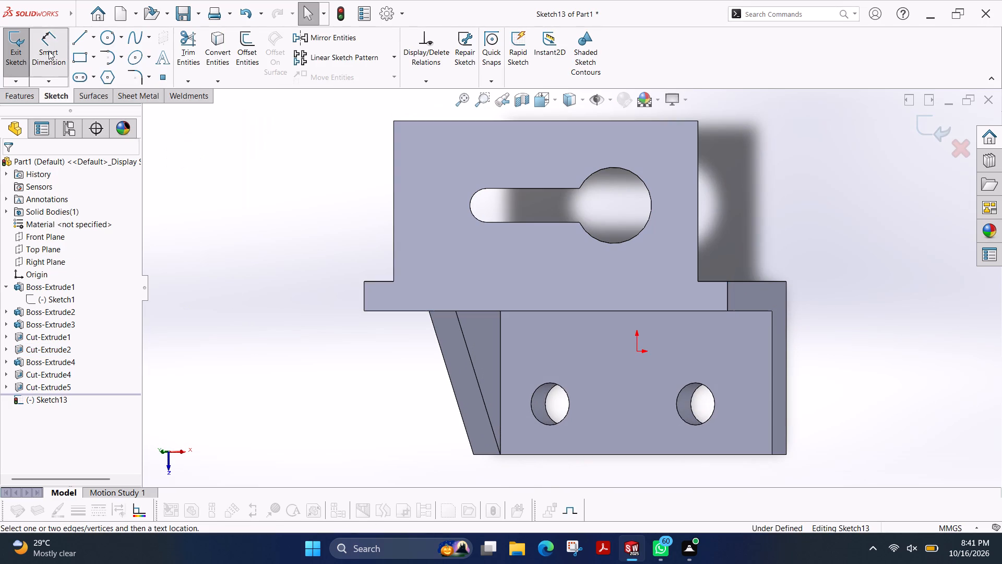
click(363, 280)
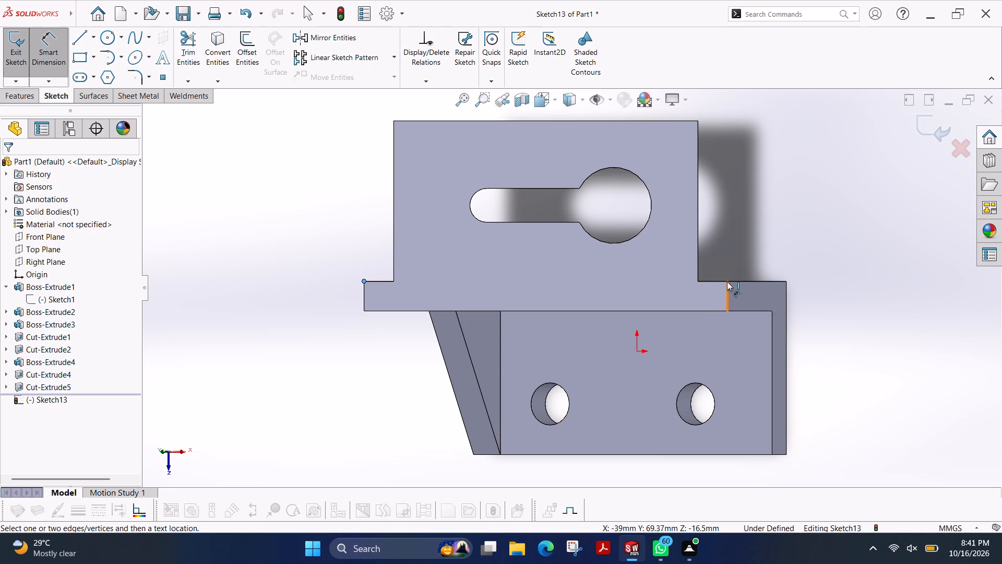
scroll(726, 281, down, 5)
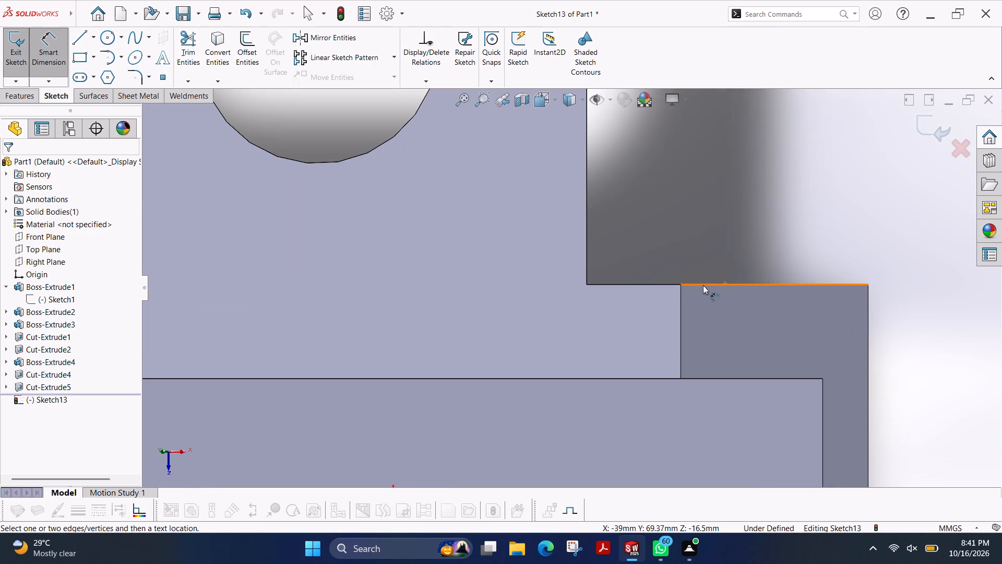
scroll(680, 284, up, 5)
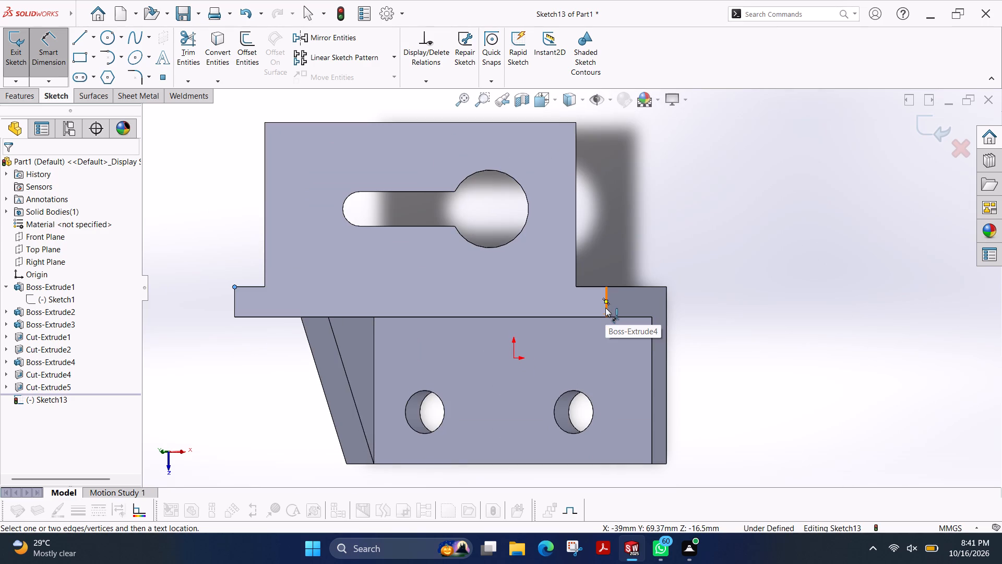
click(605, 307)
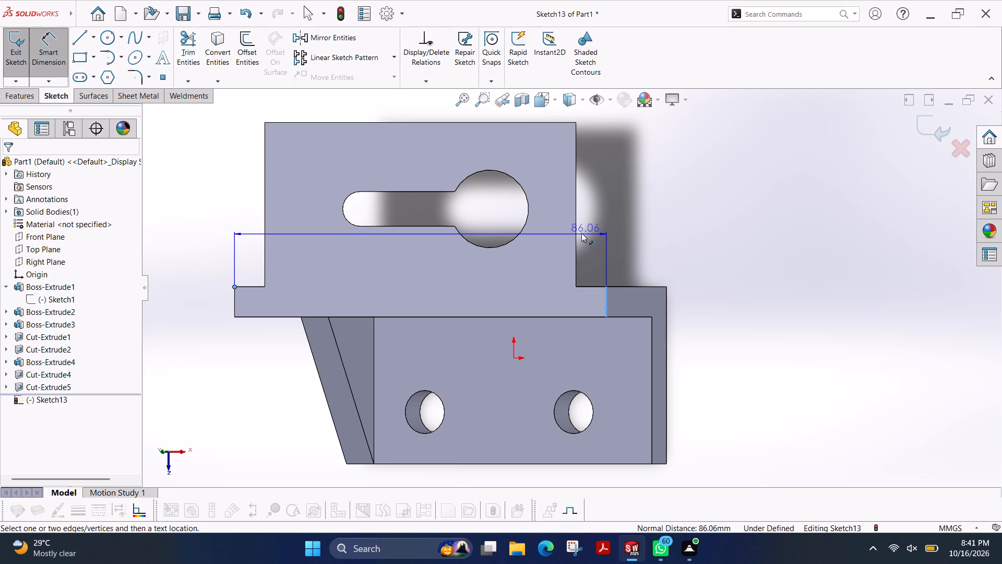
key(Escape)
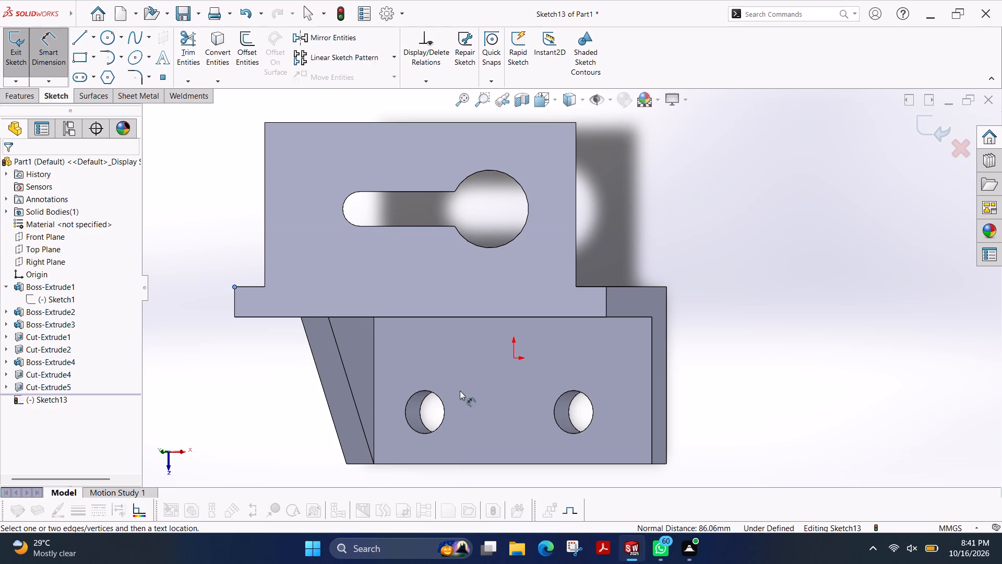
Measure the base's overall length between its two ends, using Smart Dimension in a temporary sketch on its narrow front face.
scroll(466, 375, up, 2)
ctrl+shift+middle_drag(353, 358, 374, 275)
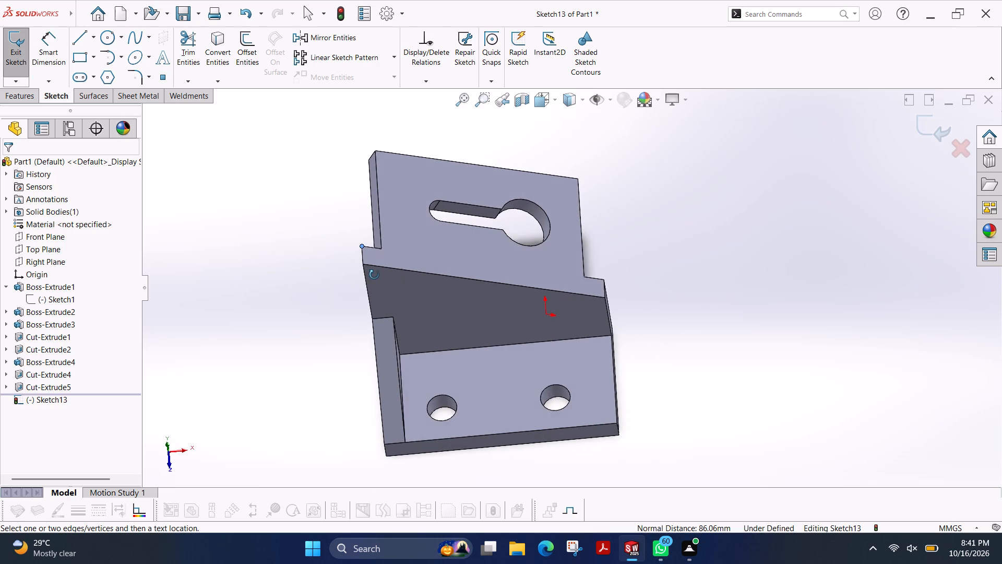
ctrl+shift+middle_drag(374, 275, 373, 265)
ctrl+shift+middle_click(373, 265)
ctrl+shift+middle_drag(372, 264, 365, 253)
ctrl+shift+middle_click(364, 253)
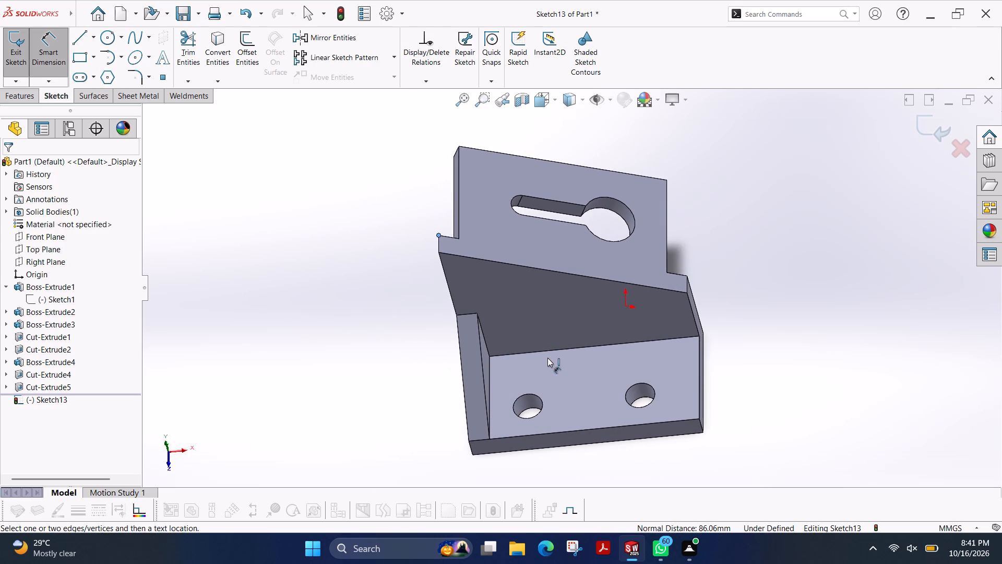
click(510, 443)
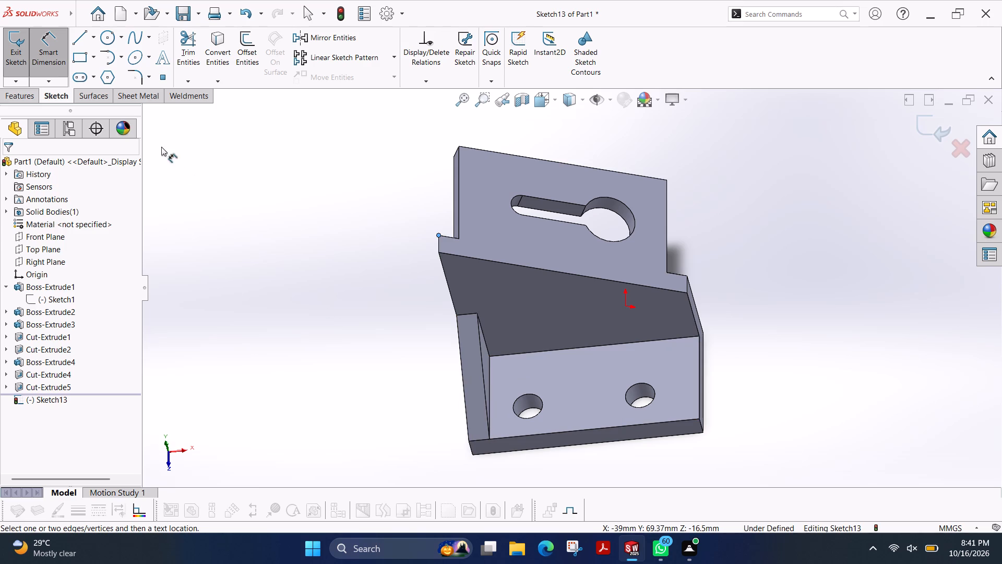
click(12, 67)
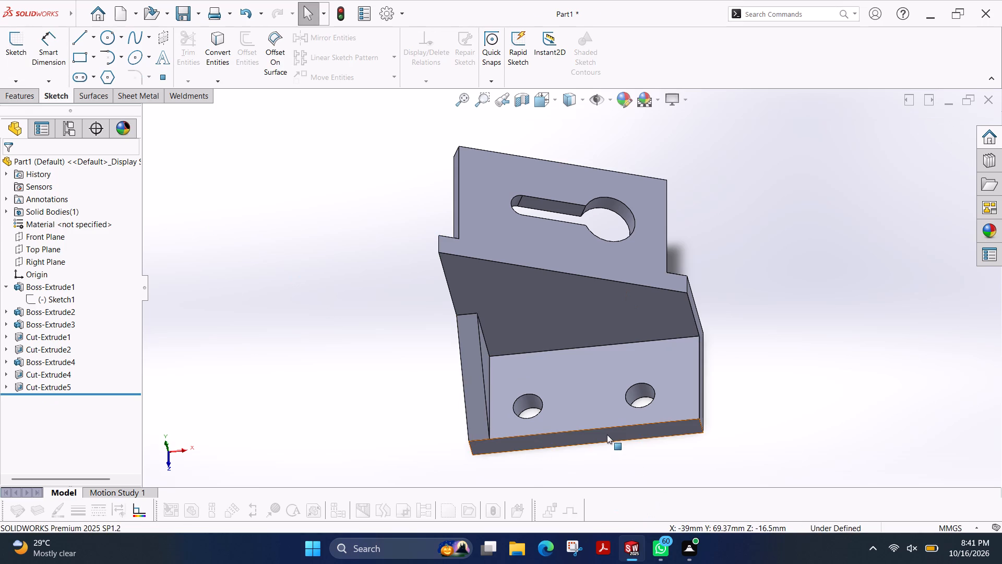
click(607, 434)
click(18, 50)
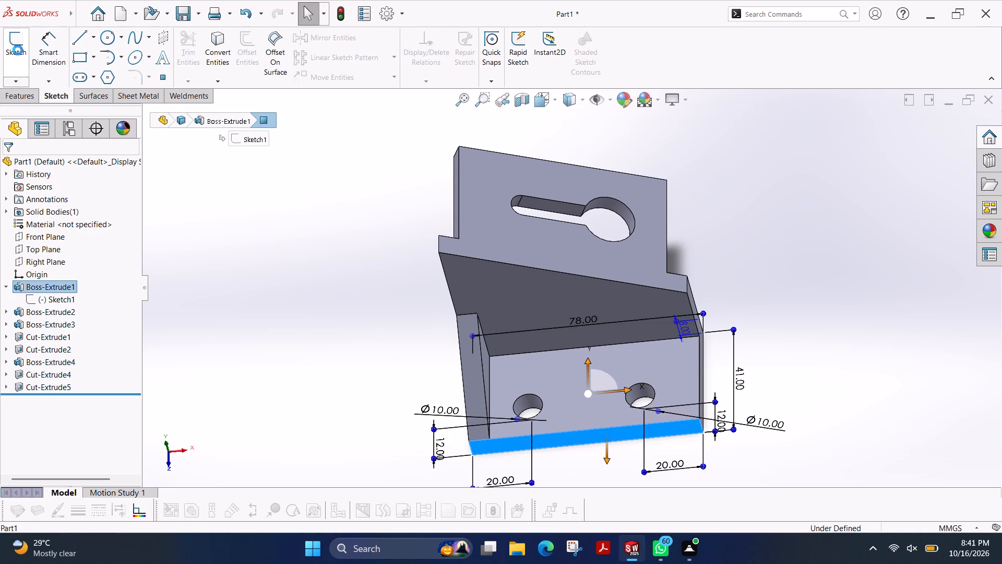
click(51, 41)
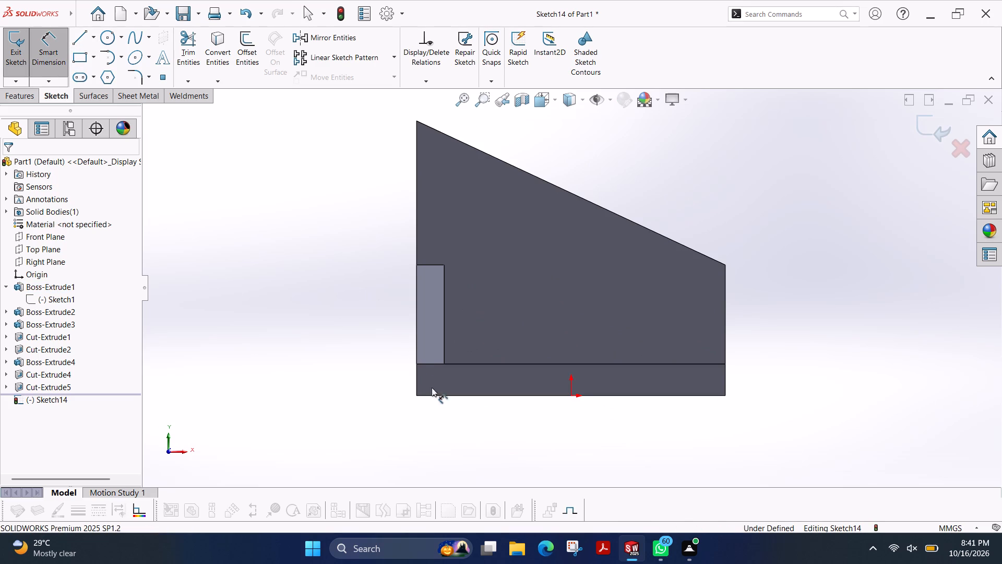
click(417, 379)
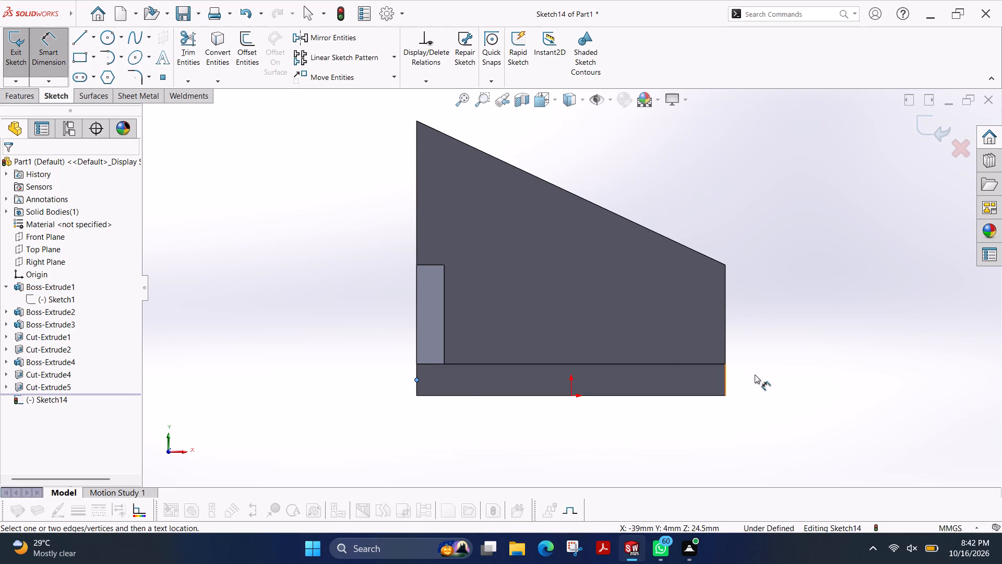
click(726, 373)
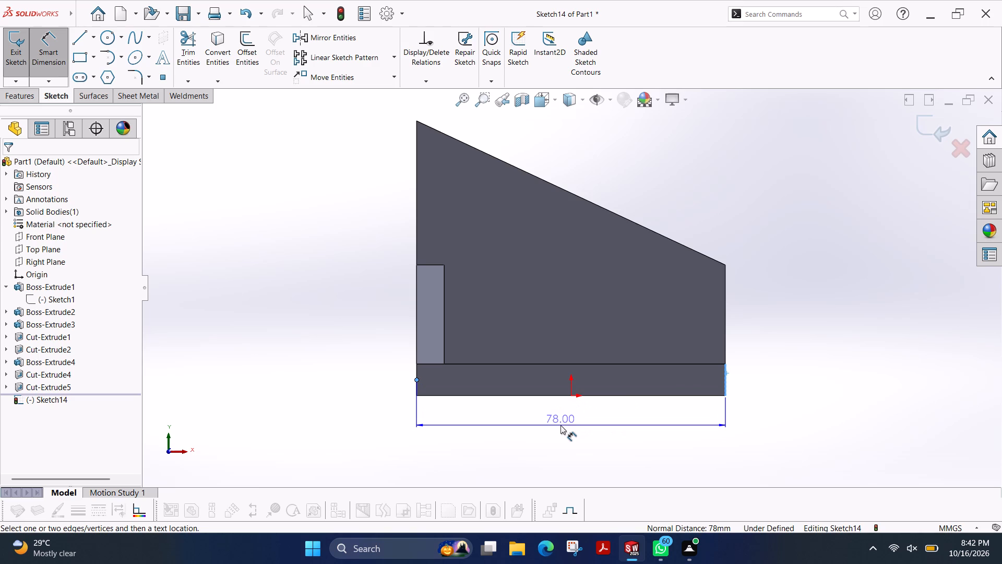
key(Escape)
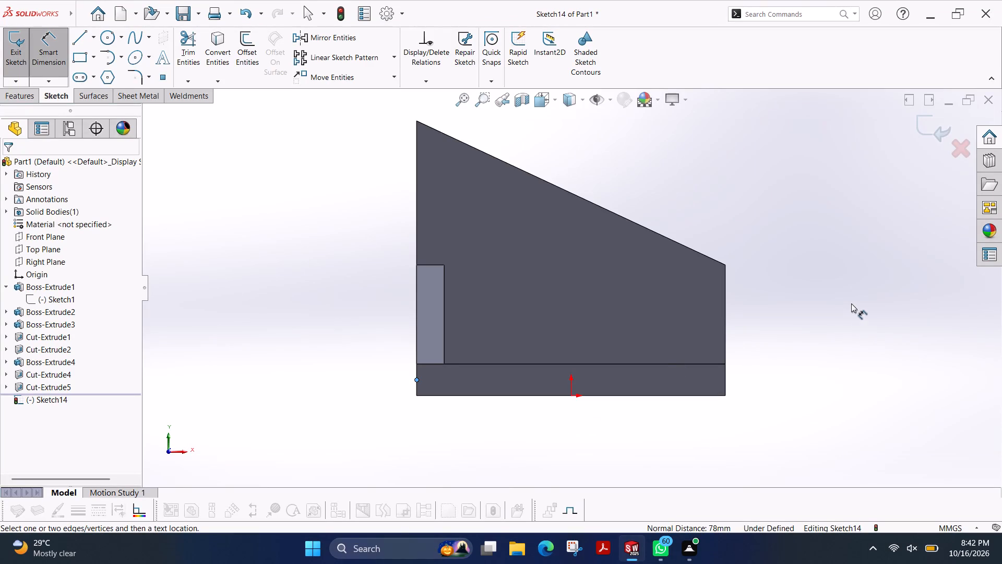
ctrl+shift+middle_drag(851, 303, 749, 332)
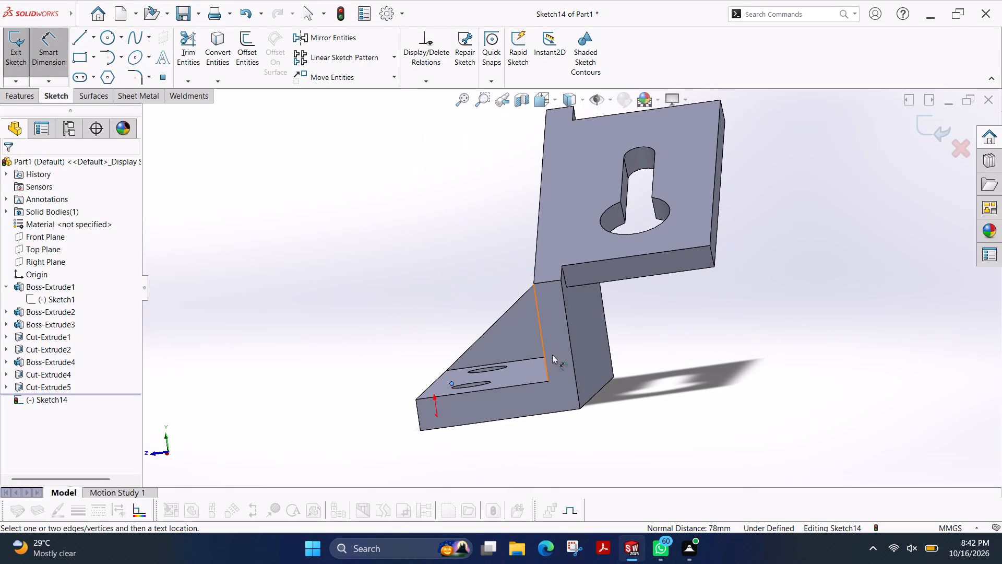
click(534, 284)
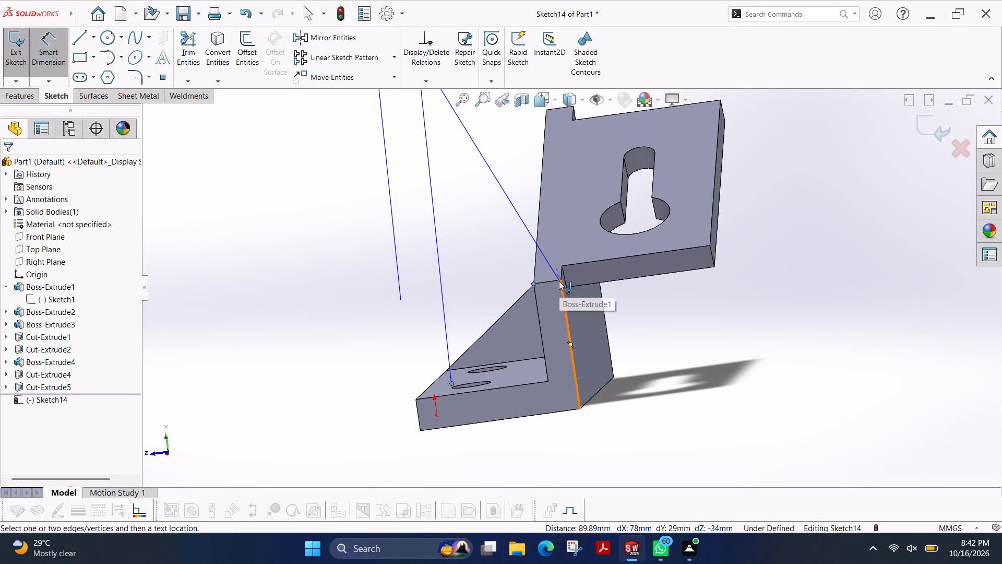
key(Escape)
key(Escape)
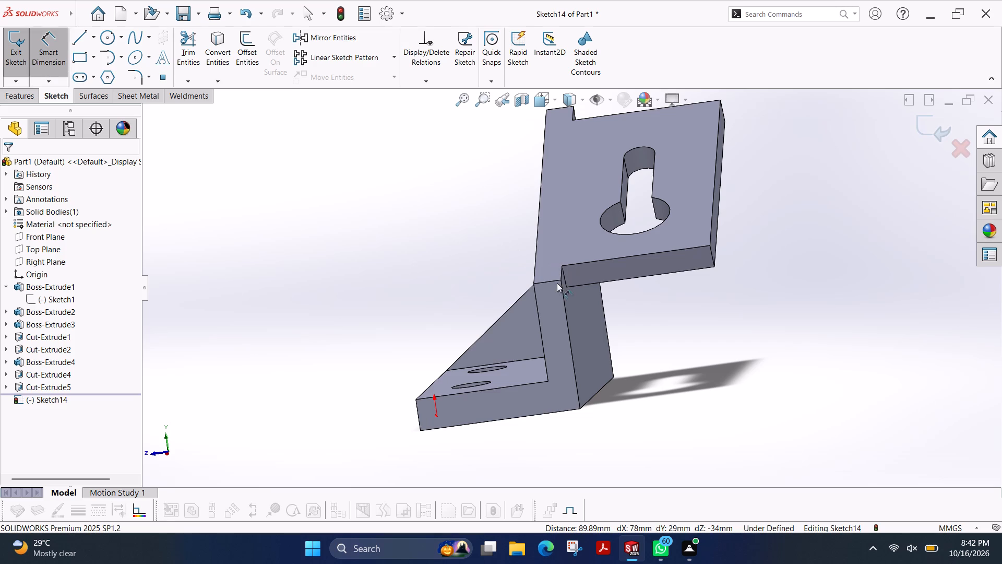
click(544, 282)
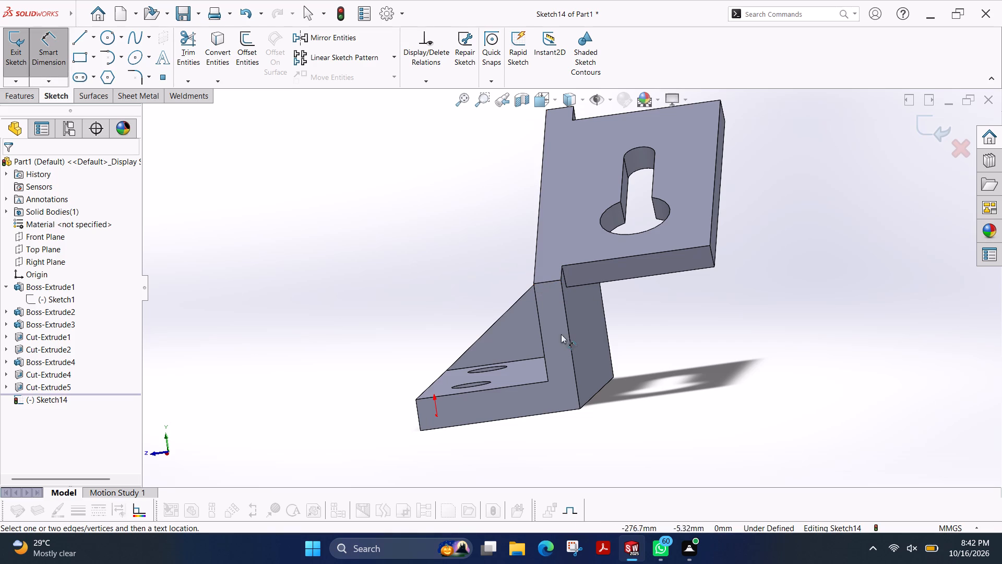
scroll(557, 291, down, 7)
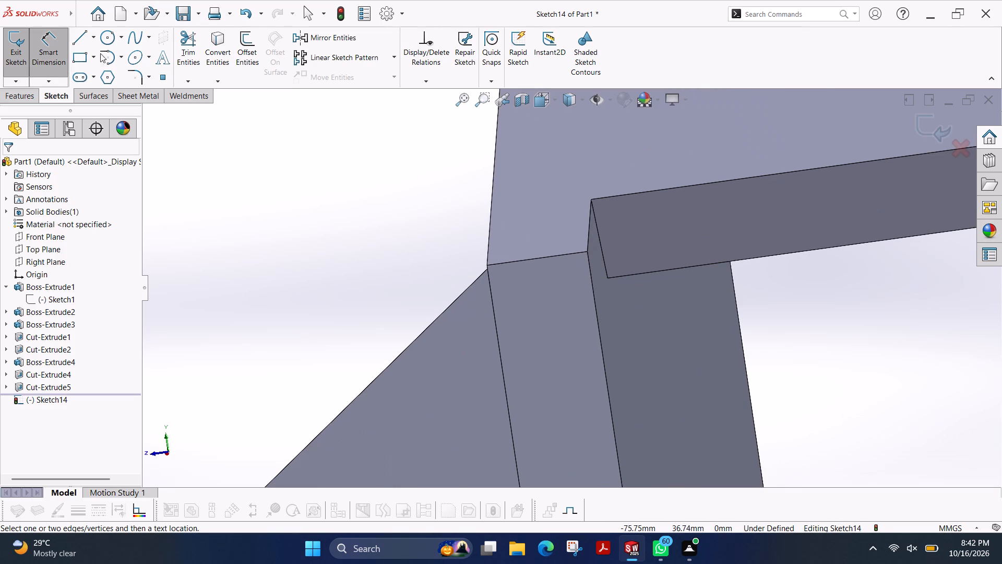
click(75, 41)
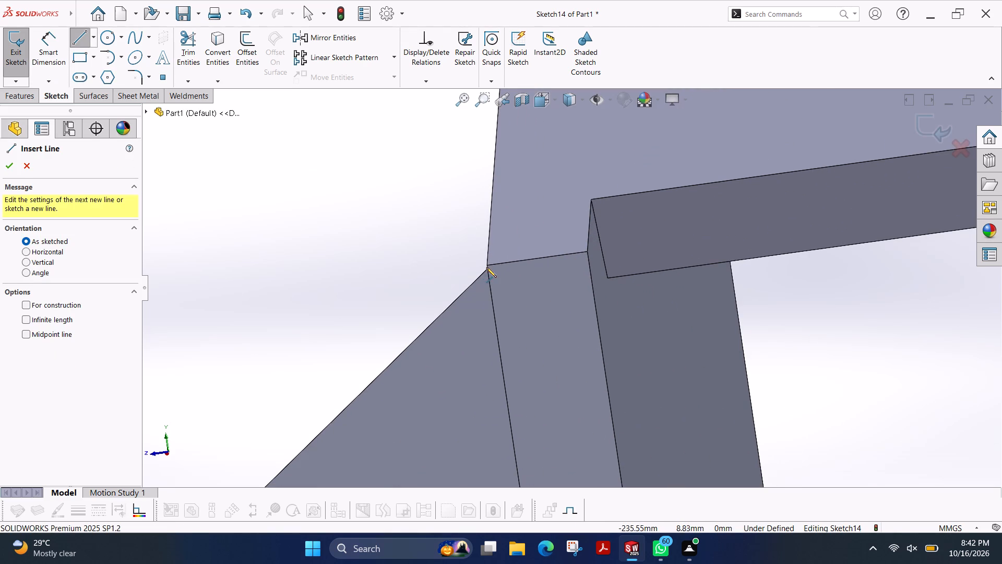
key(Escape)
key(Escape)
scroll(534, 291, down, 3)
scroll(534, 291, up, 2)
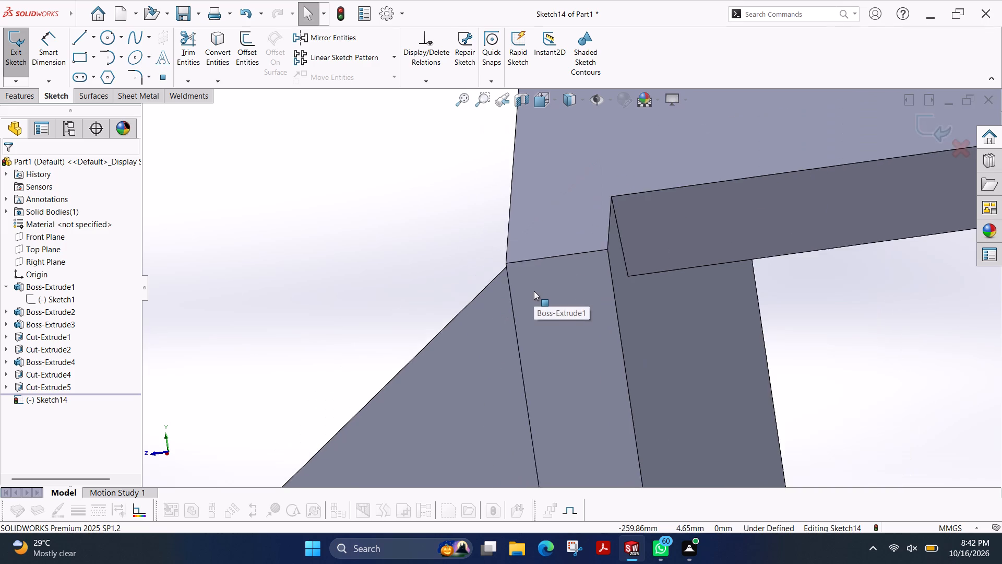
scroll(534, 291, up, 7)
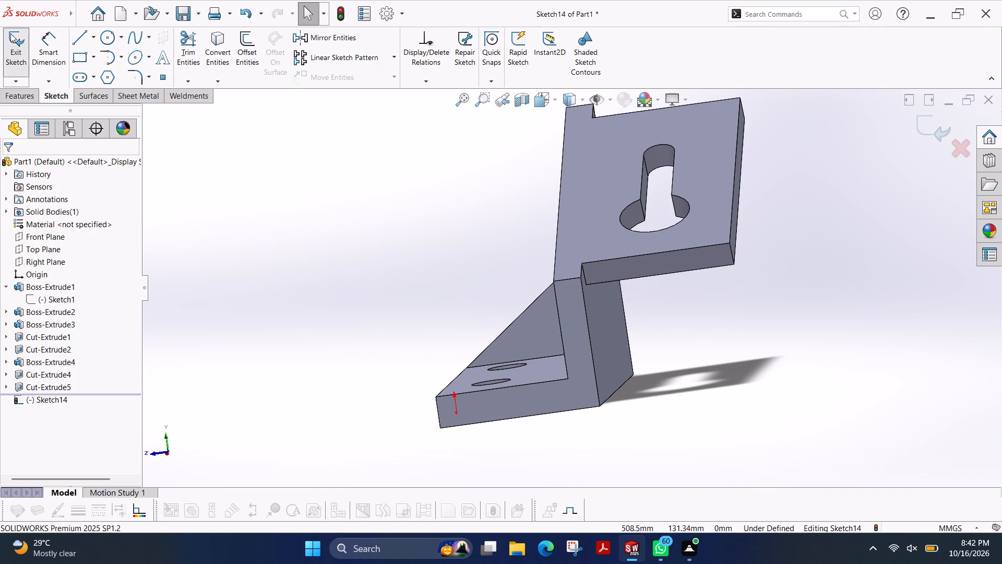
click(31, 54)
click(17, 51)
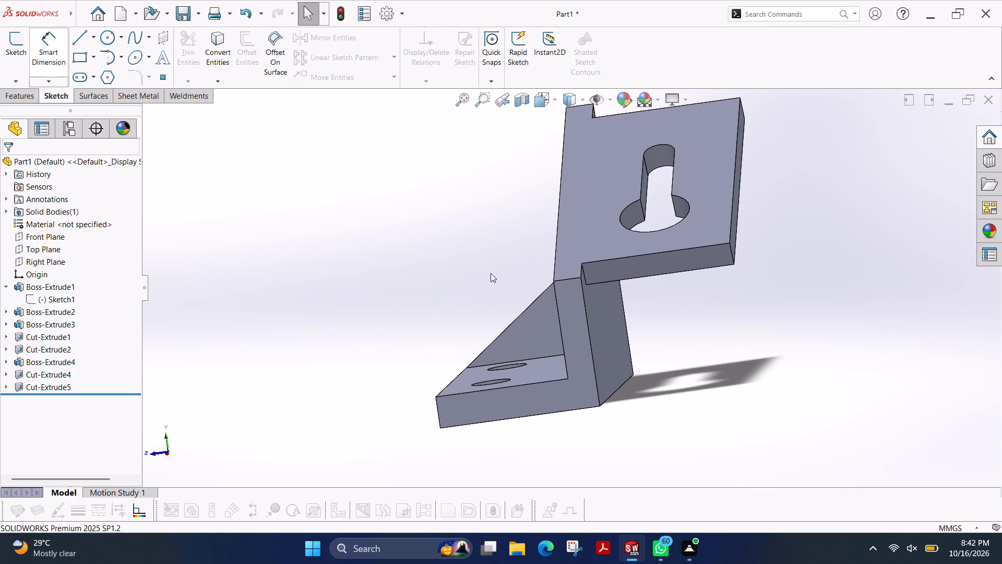
Measure the upright wall's thickness at its top with a temporary line in a new sketch on the L-shaped end face.
click(564, 321)
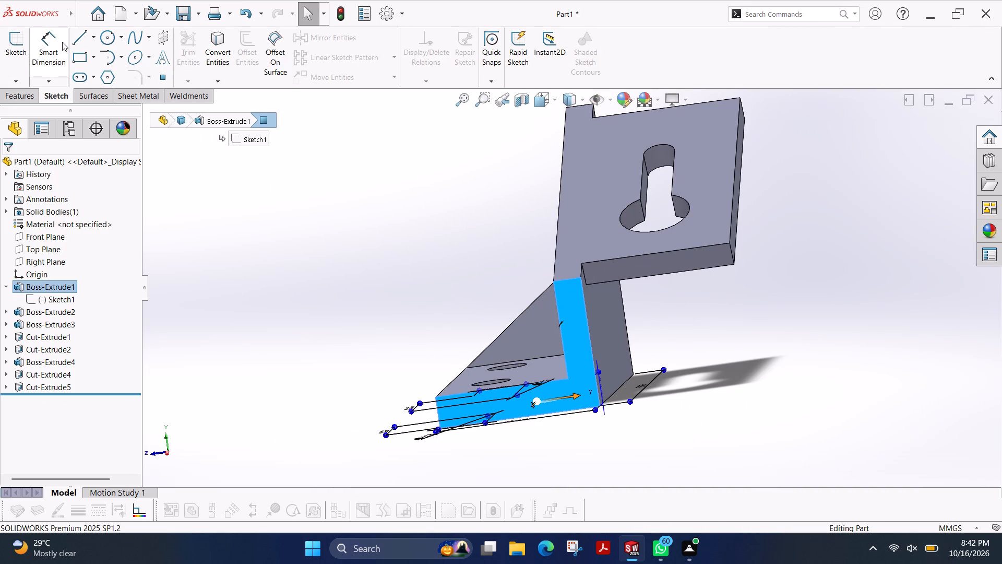
click(18, 41)
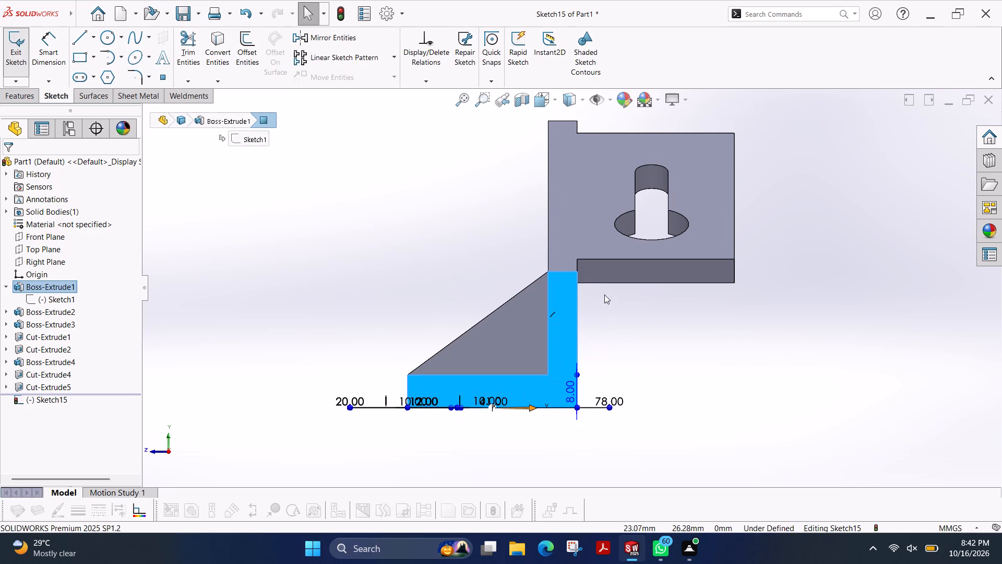
key(Escape)
scroll(603, 277, down, 3)
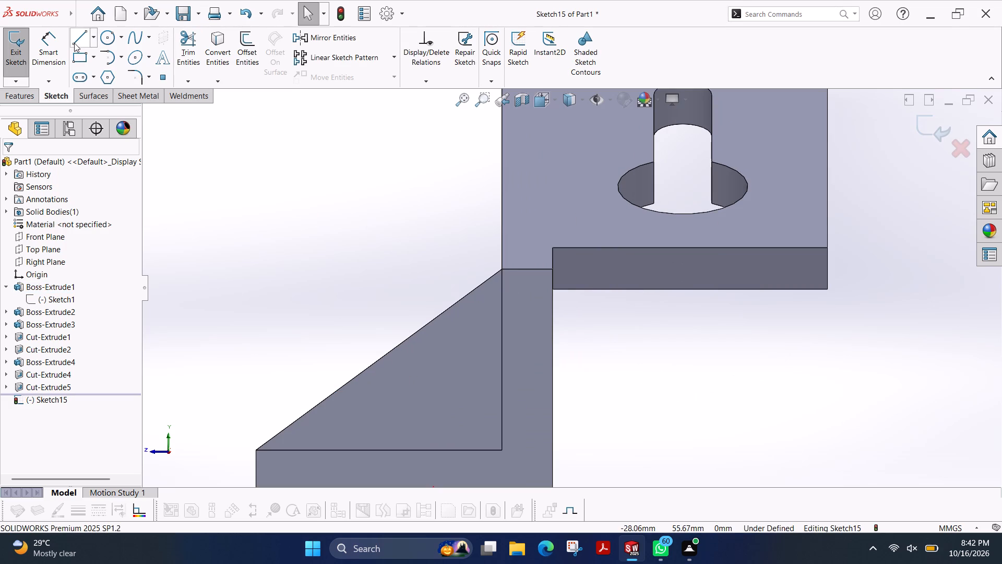
click(74, 43)
click(503, 269)
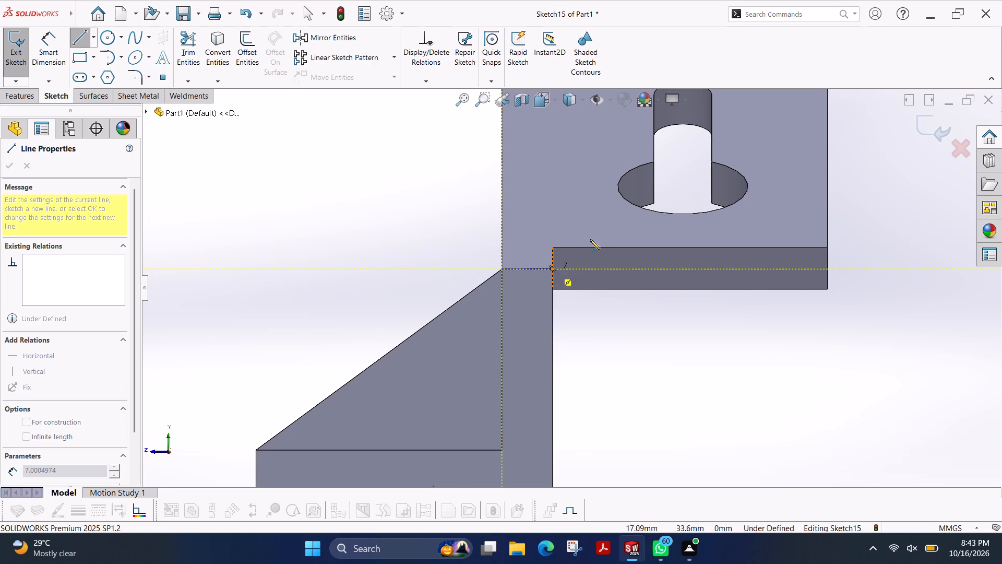
scroll(600, 229, up, 4)
scroll(595, 187, down, 1)
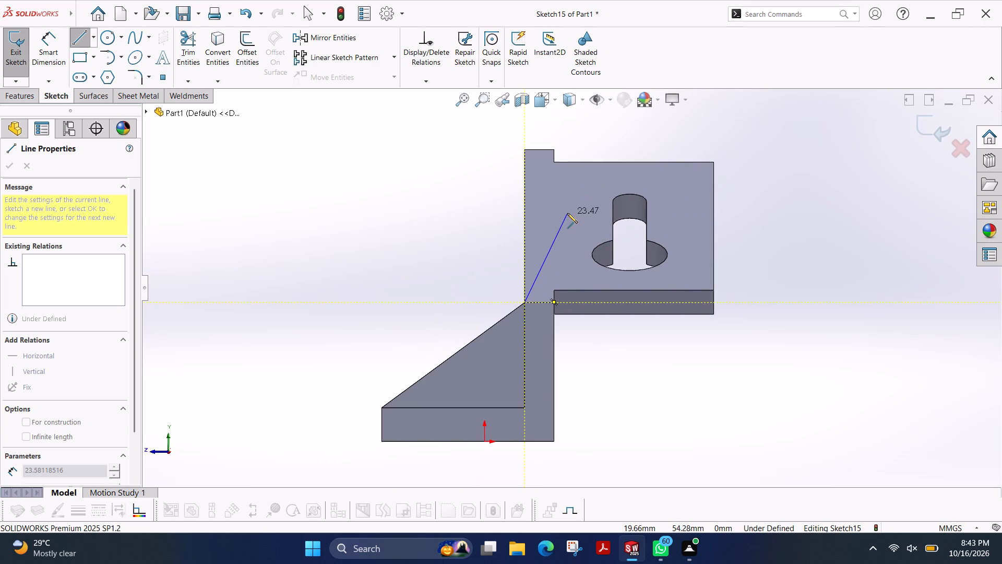
key(Escape)
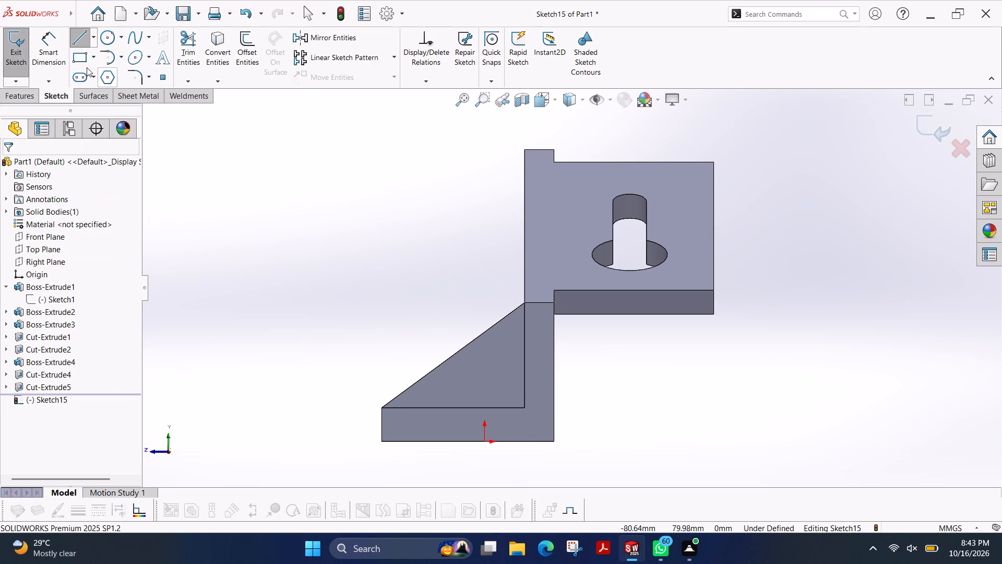
Check the distance across the sloped plate in the end-face view with a temporary line started on its wide end's outer edge.
click(76, 40)
scroll(546, 146, down, 1)
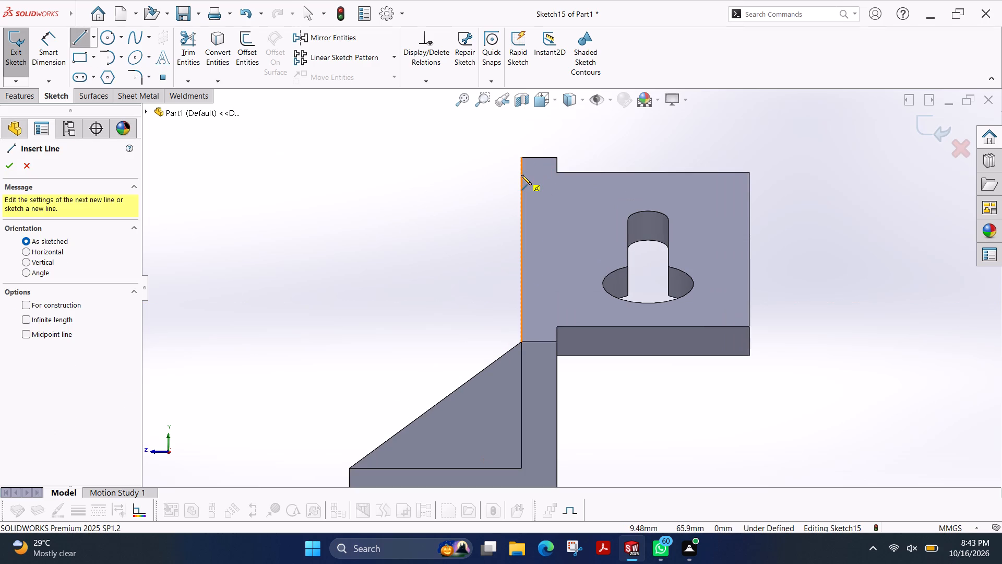
click(521, 175)
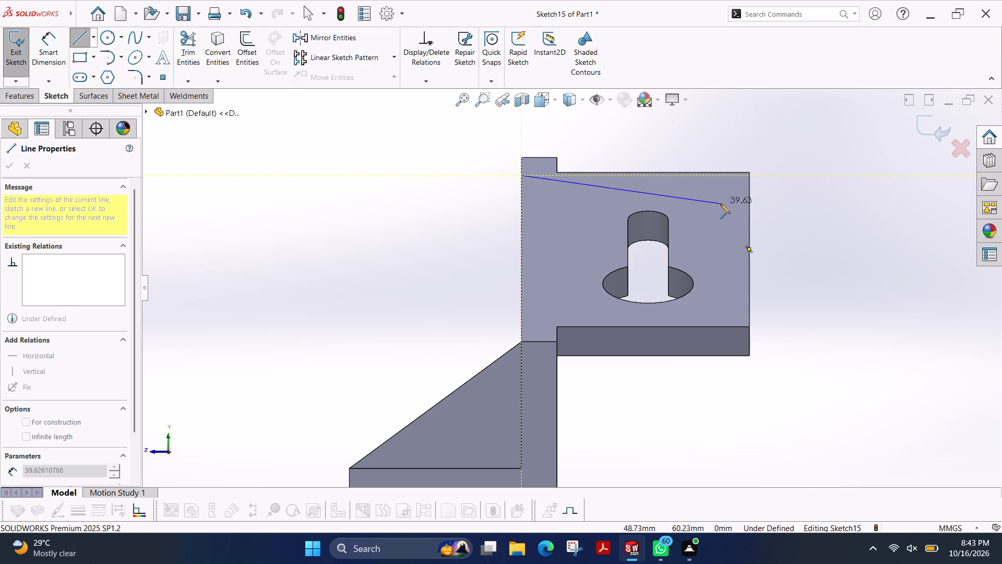
key(Escape)
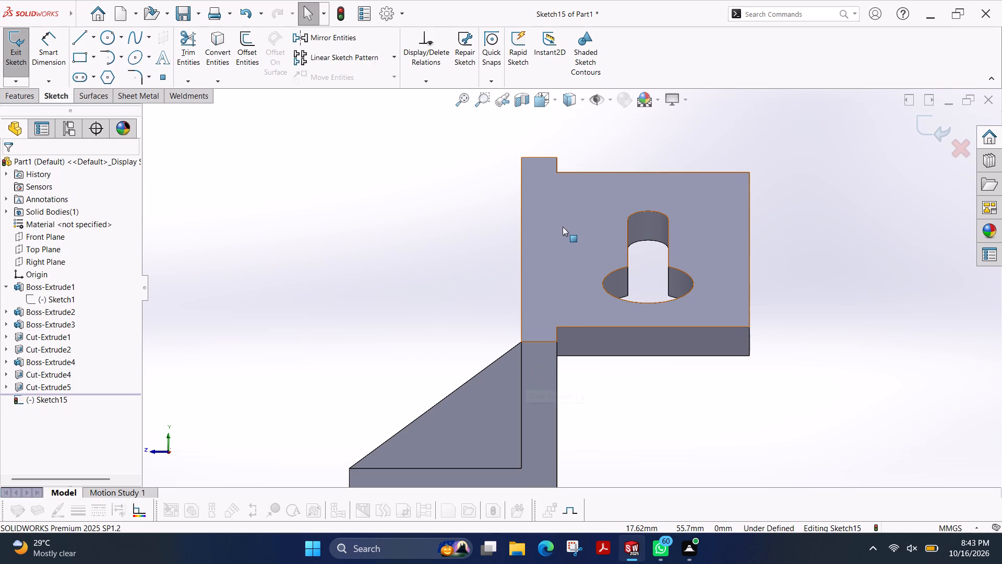
Review the dimensions of the keyhole cut-out's sketch, Sketch12 under Cut-Extrude5.
click(10, 40)
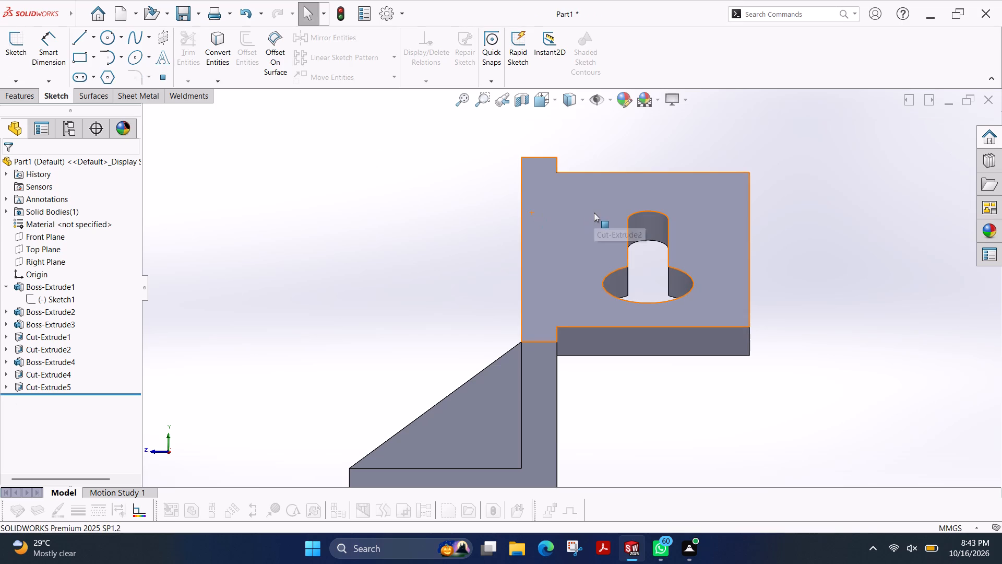
click(594, 213)
click(25, 42)
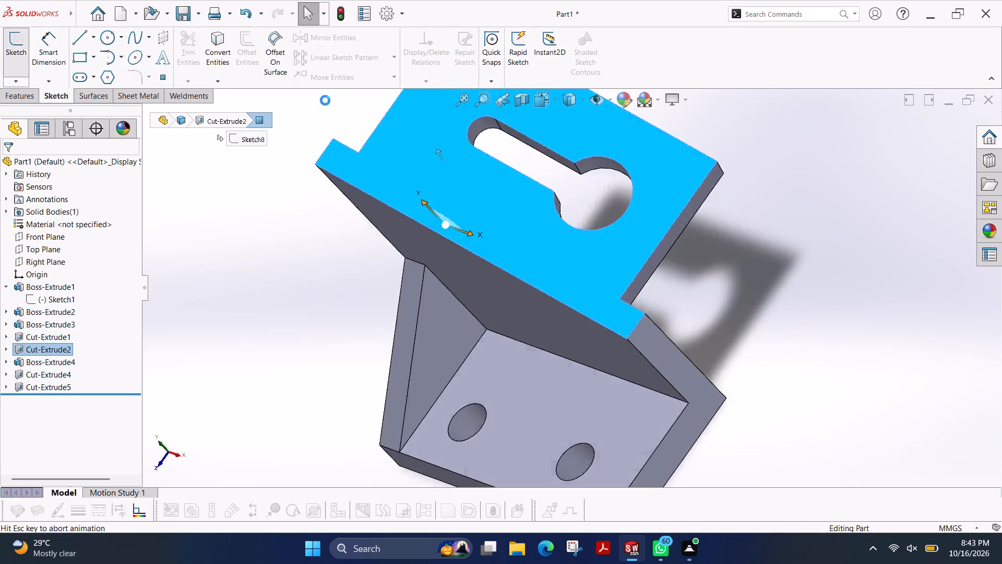
key(Escape)
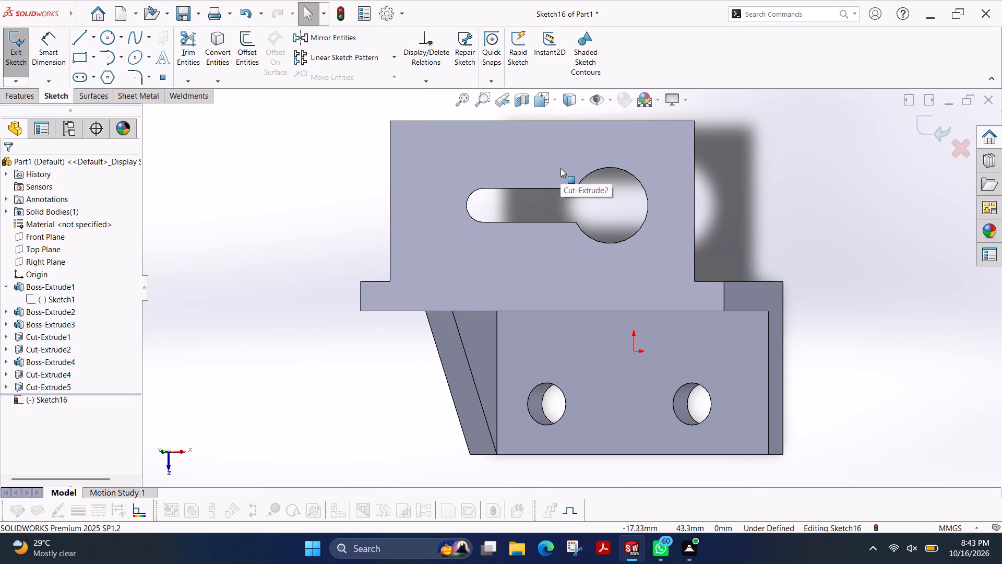
scroll(560, 168, up, 1)
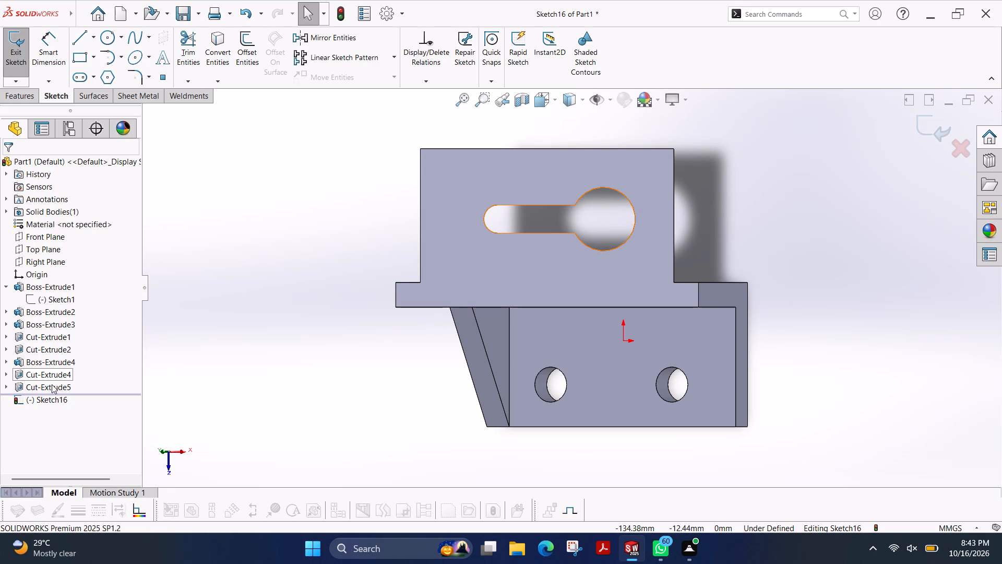
click(4, 388)
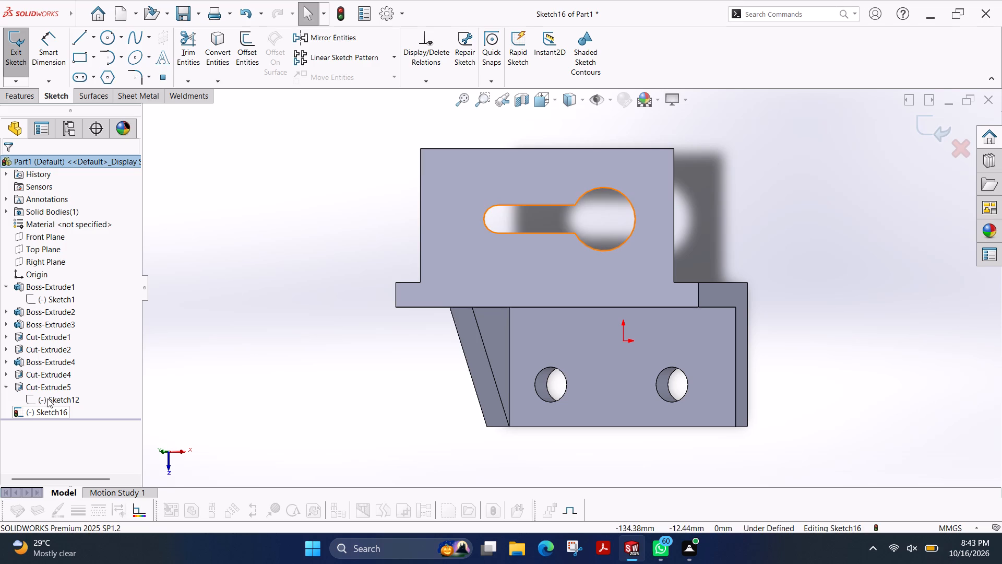
click(53, 400)
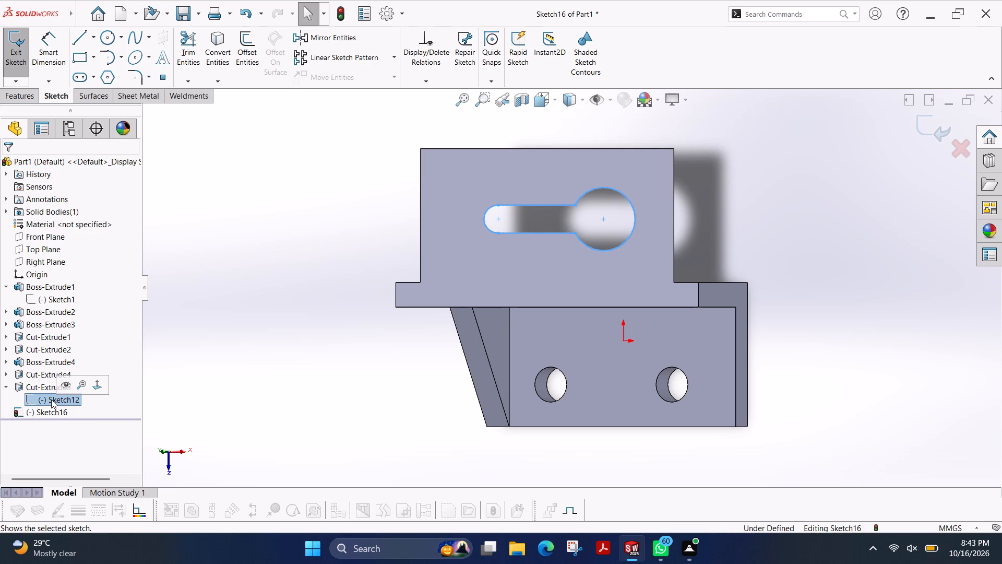
click(21, 61)
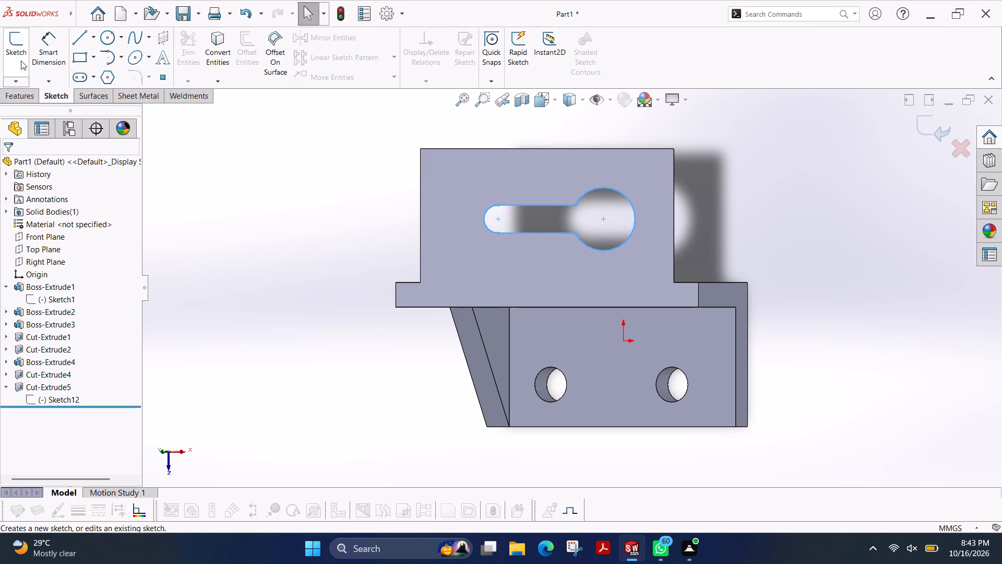
click(49, 400)
scroll(563, 240, up, 1)
scroll(594, 265, down, 1)
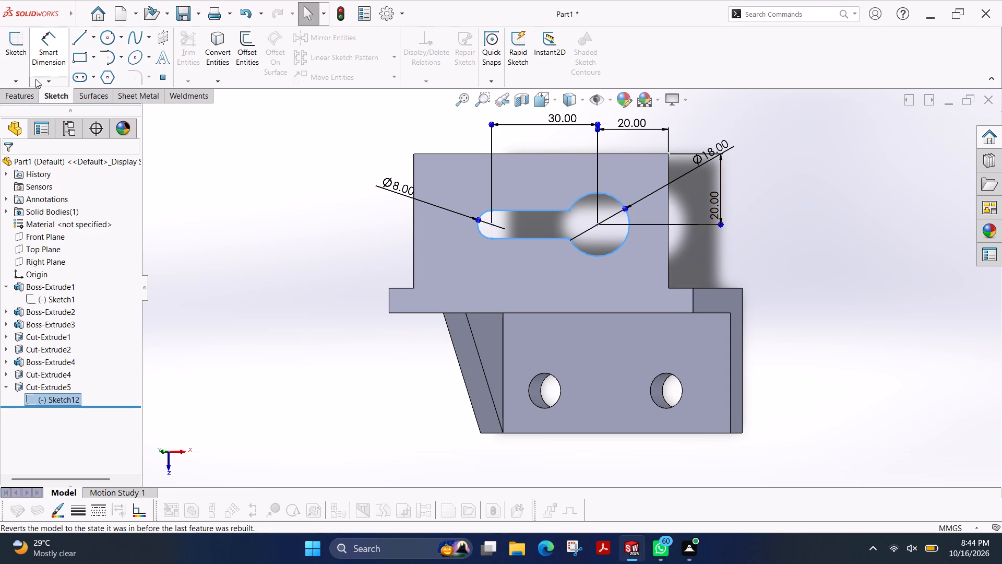
key(Escape)
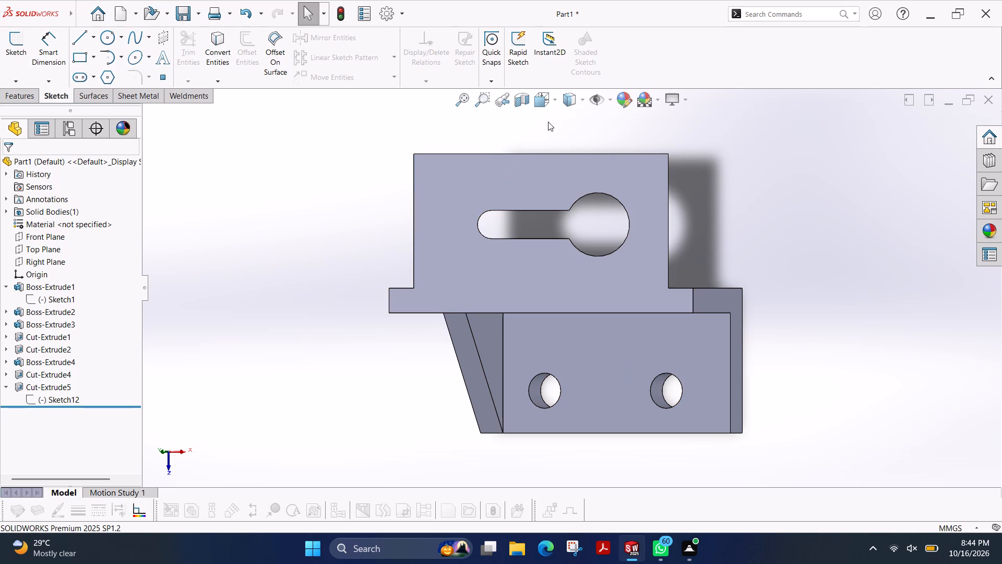
Save the part as Part44 in the solidworks folder inside fuji drawing file.
click(554, 103)
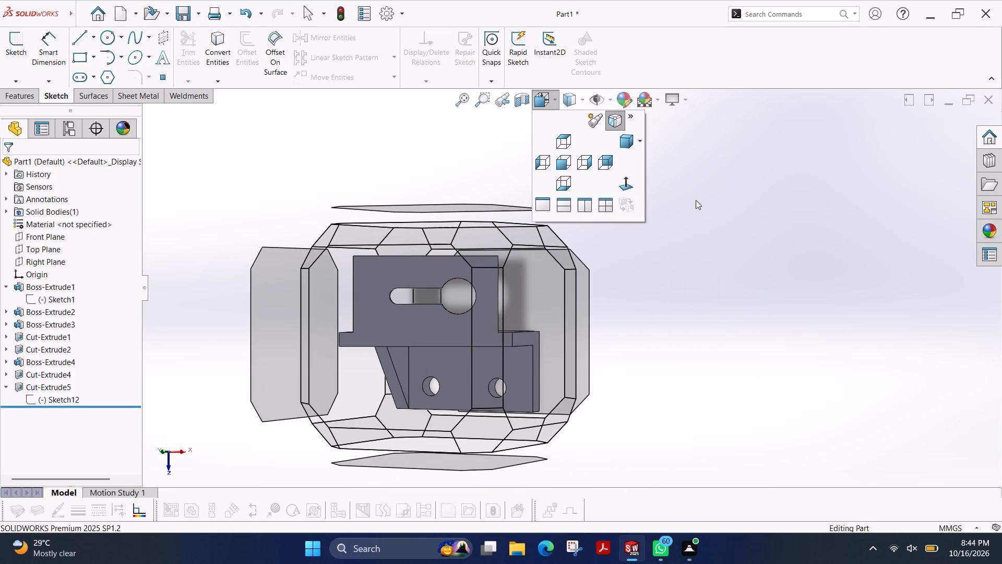
click(621, 144)
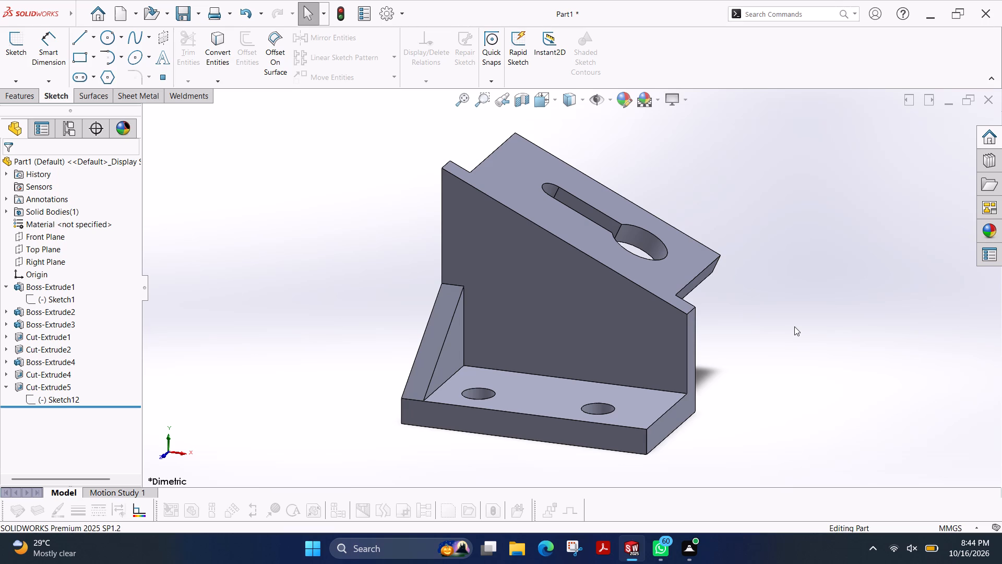
scroll(794, 326, up, 1)
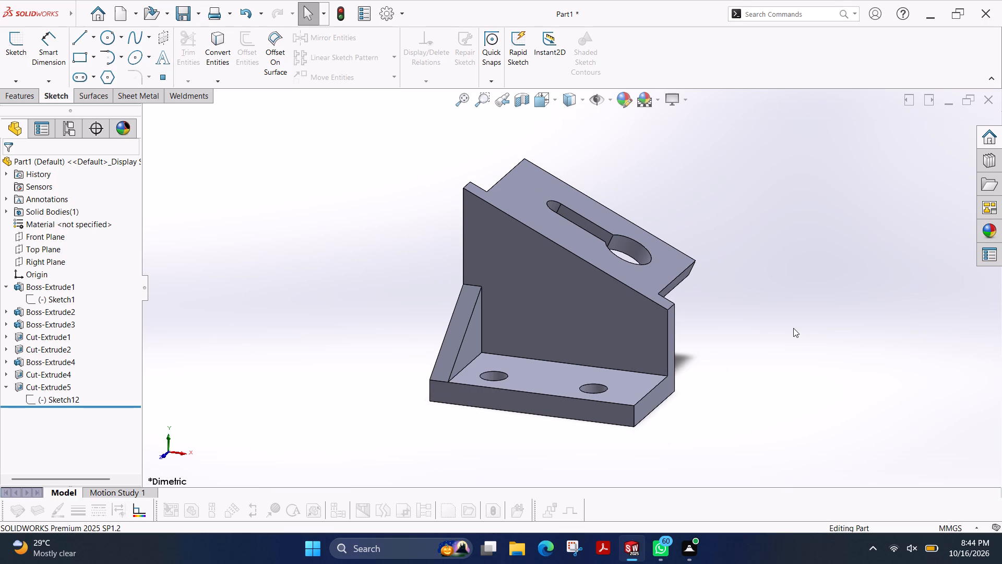
key(ctrl+s)
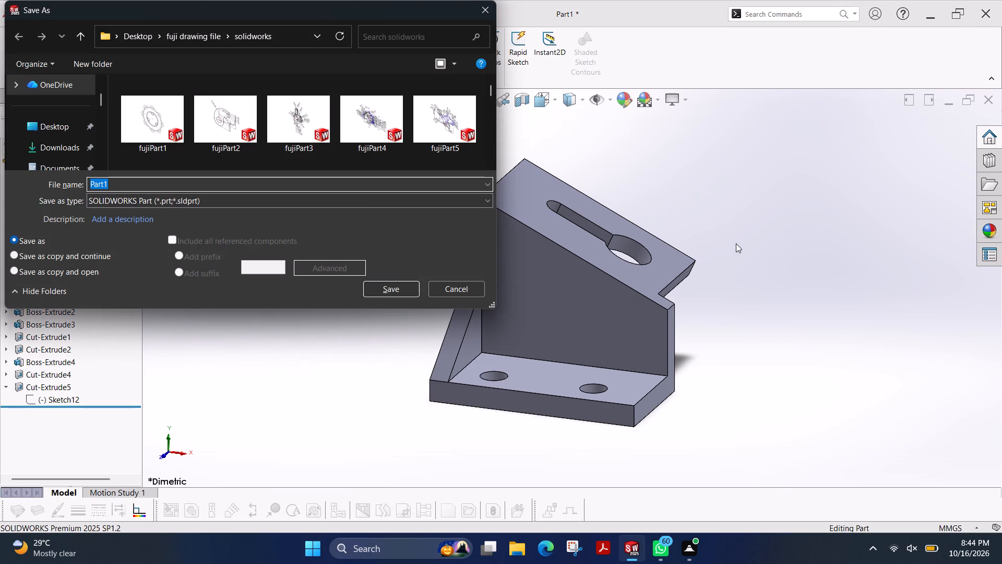
scroll(403, 121, down, 20)
scroll(403, 121, down, 6)
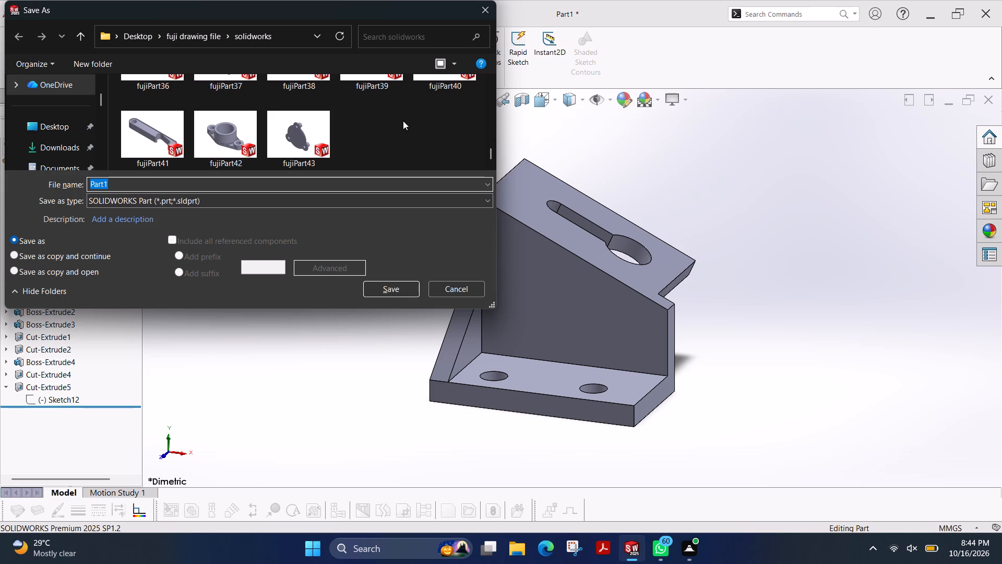
key(Right)
key(BackSpace)
text(44)
click(396, 287)
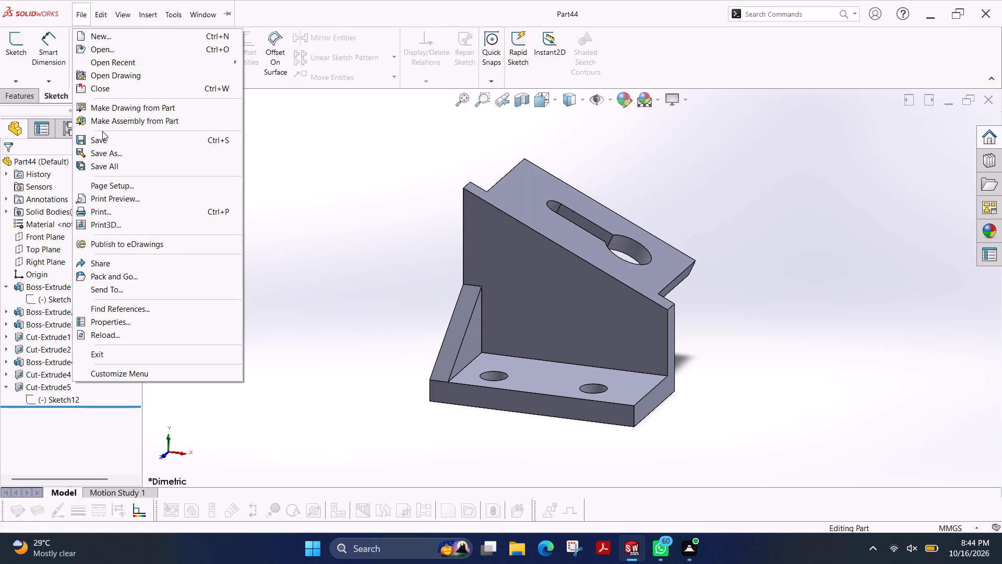
Make a drawing from the part on an A3 (ISO) sheet with the standard sheet format.
click(126, 108)
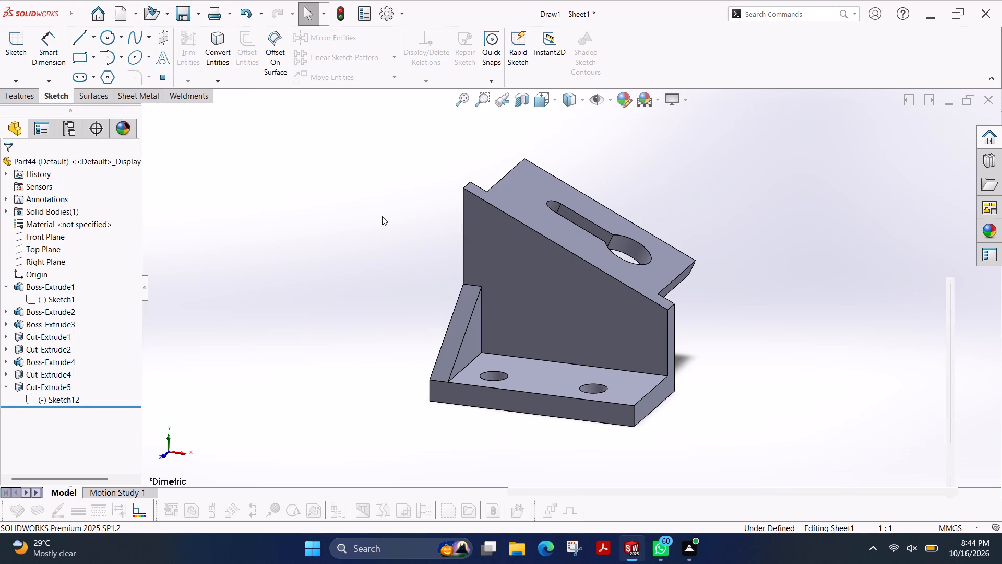
click(386, 249)
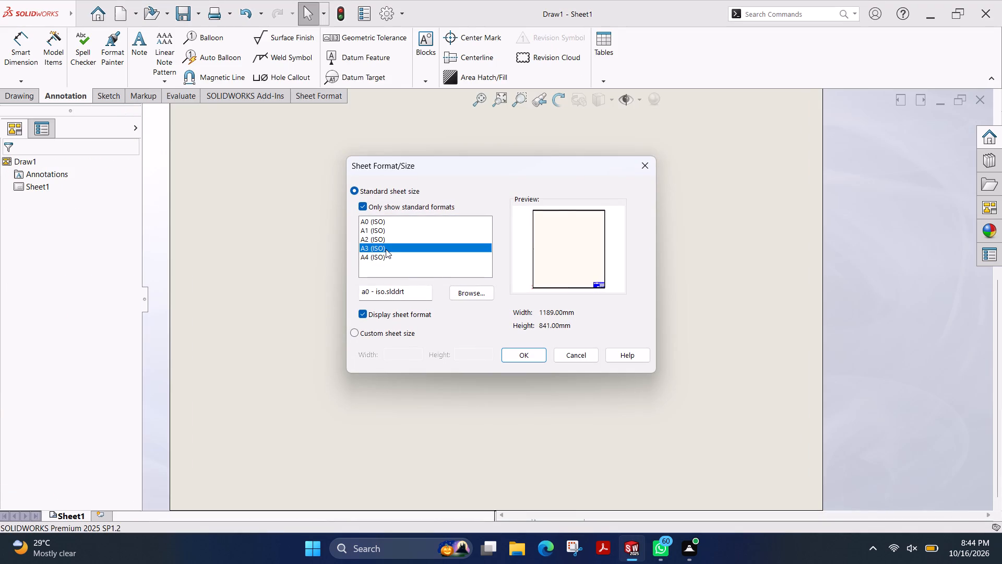
click(519, 357)
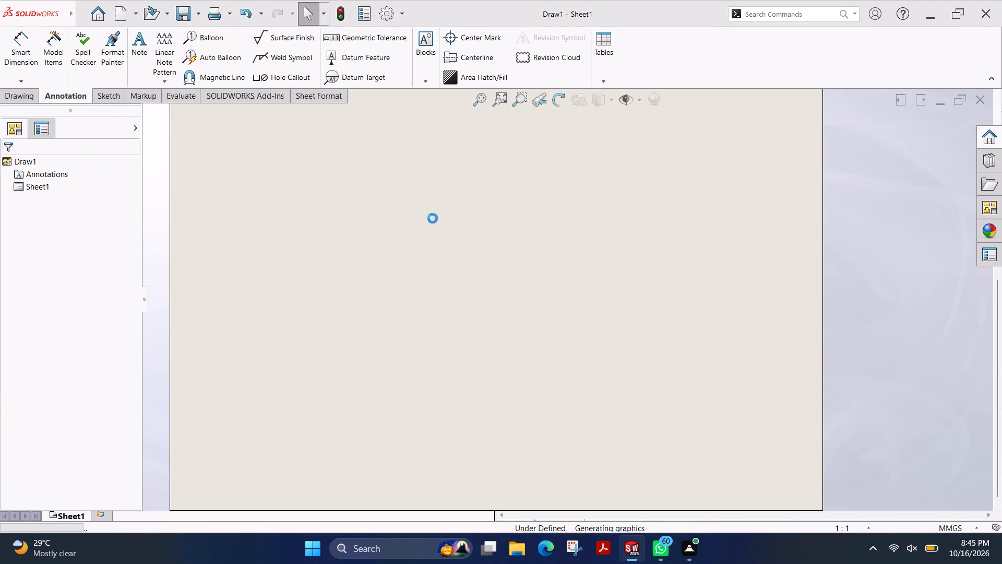
Place the bracket's Top view in the sheet's upper-left area and project the Front view directly below it.
scroll(710, 283, up, 2)
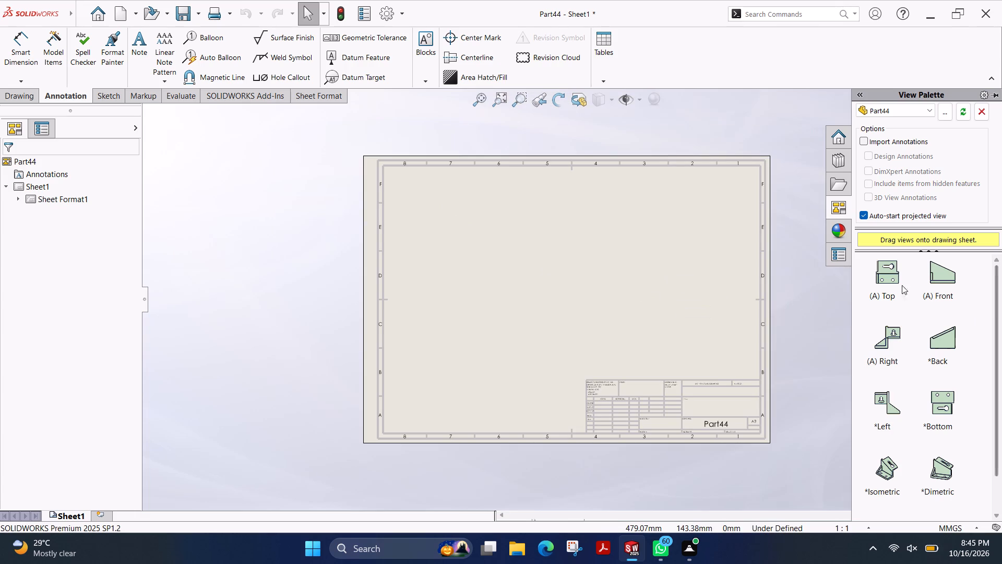
drag(889, 271, 463, 226)
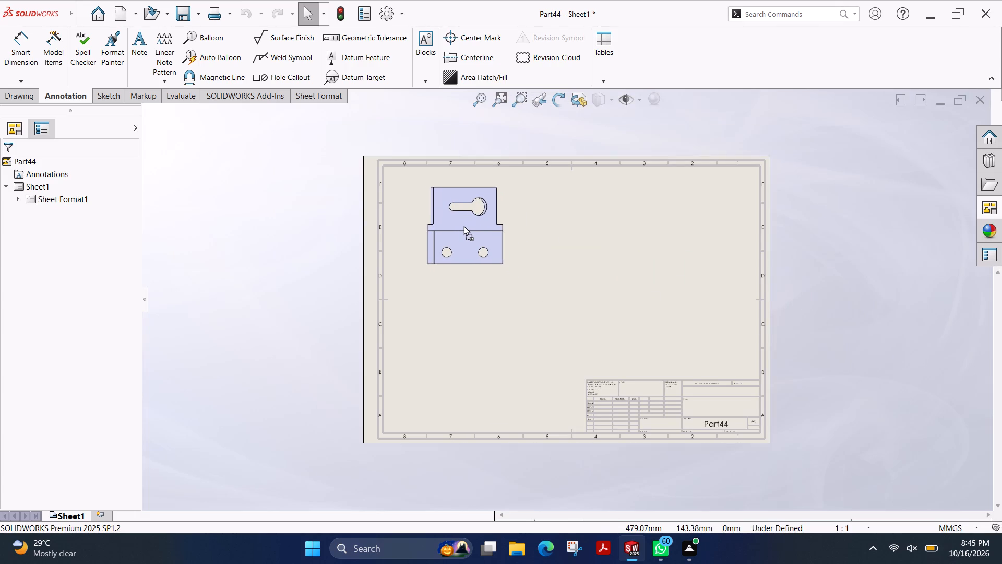
drag(463, 226, 460, 226)
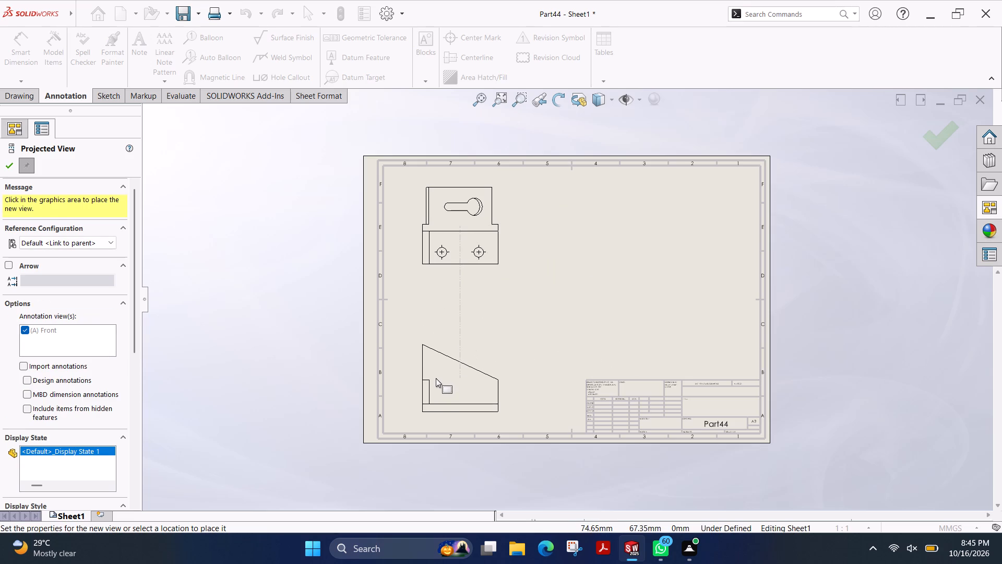
click(436, 378)
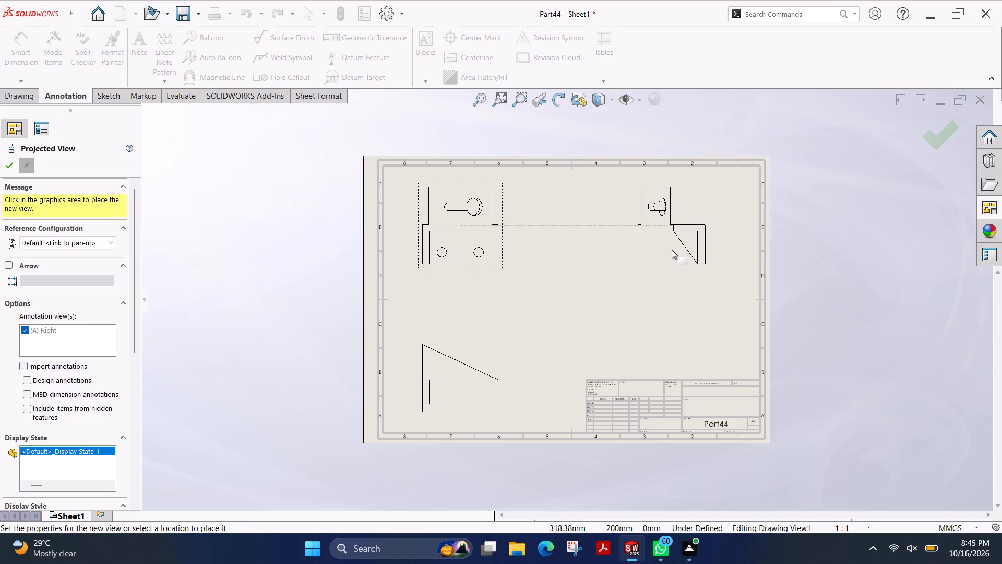
key(Escape)
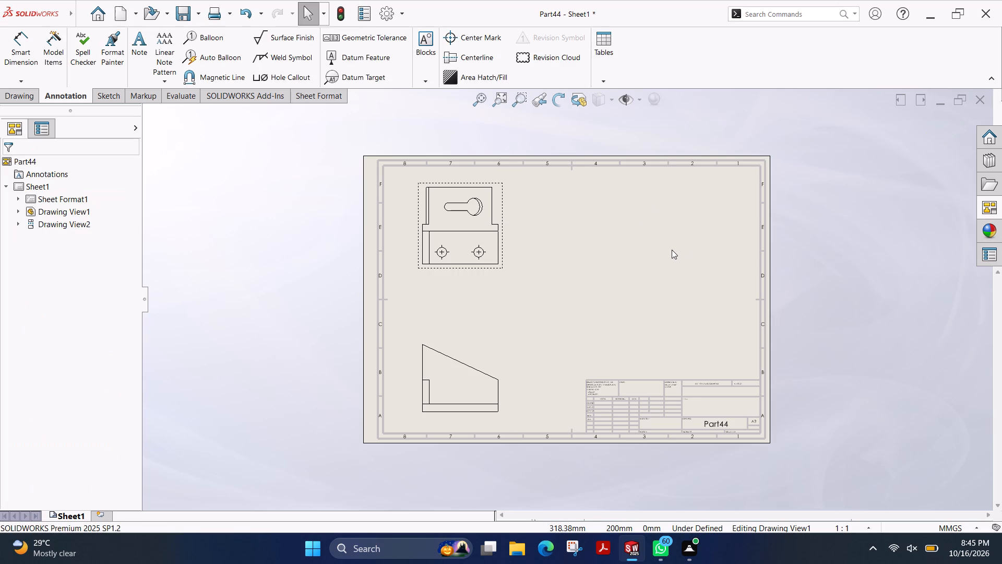
Place the bracket's Right view on the right side of the sheet, above the title block, without further projected views.
click(989, 207)
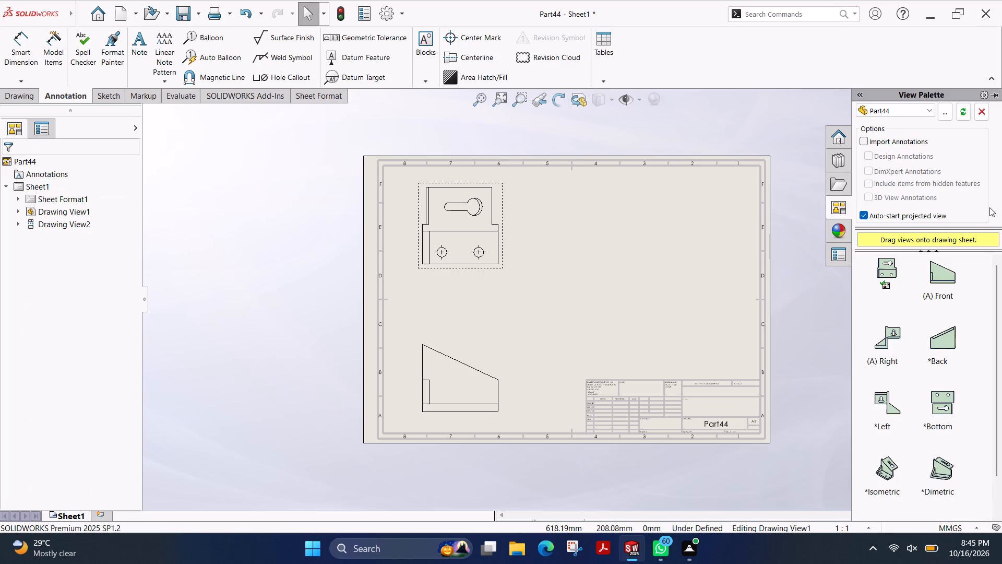
scroll(925, 414, down, 2)
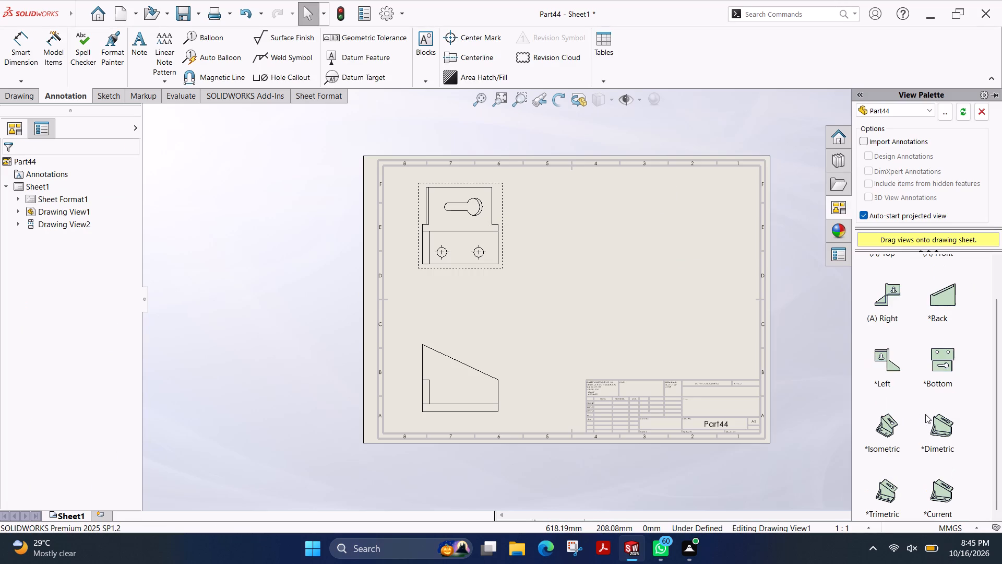
scroll(946, 437, down, 1)
scroll(930, 357, up, 1)
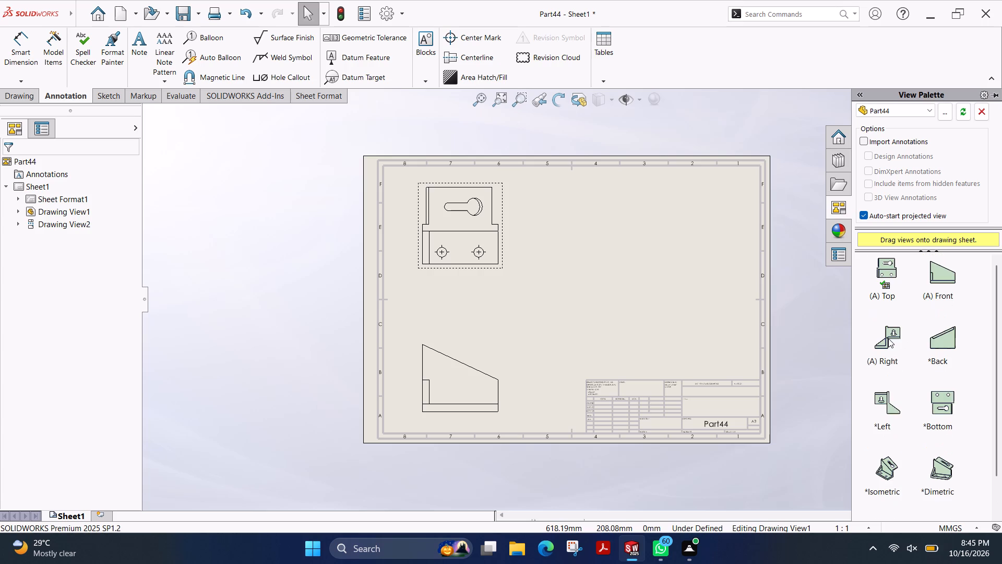
drag(888, 338, 673, 321)
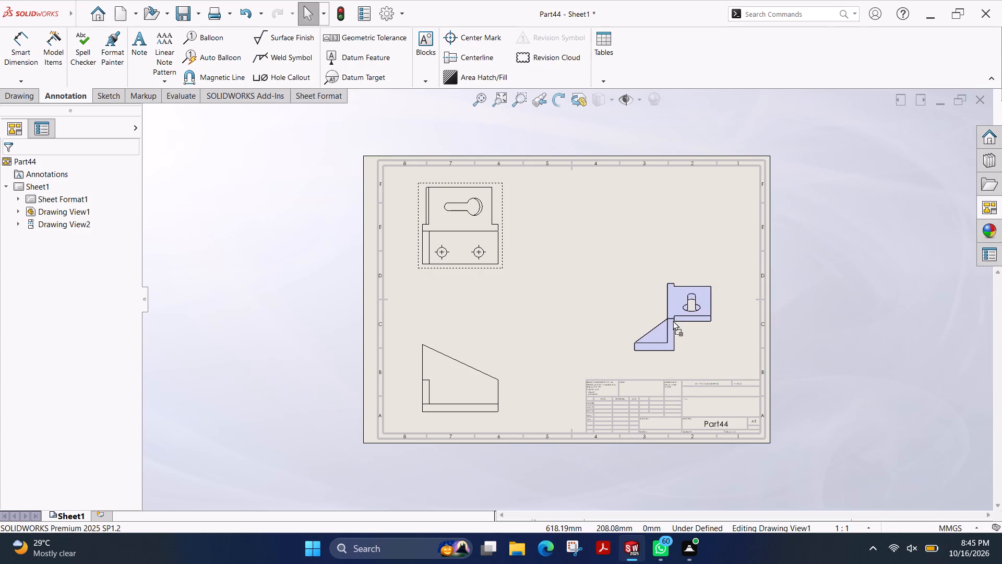
drag(673, 321, 679, 334)
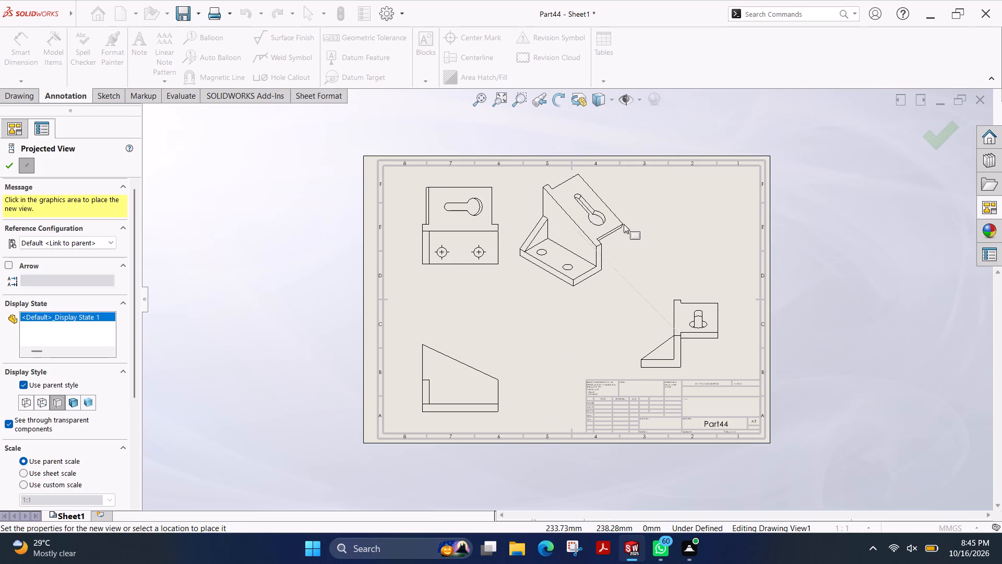
key(Escape)
Place the model's Current (dimetric) view in the sheet's upper-right area, above the Right view, without further projected views.
click(996, 211)
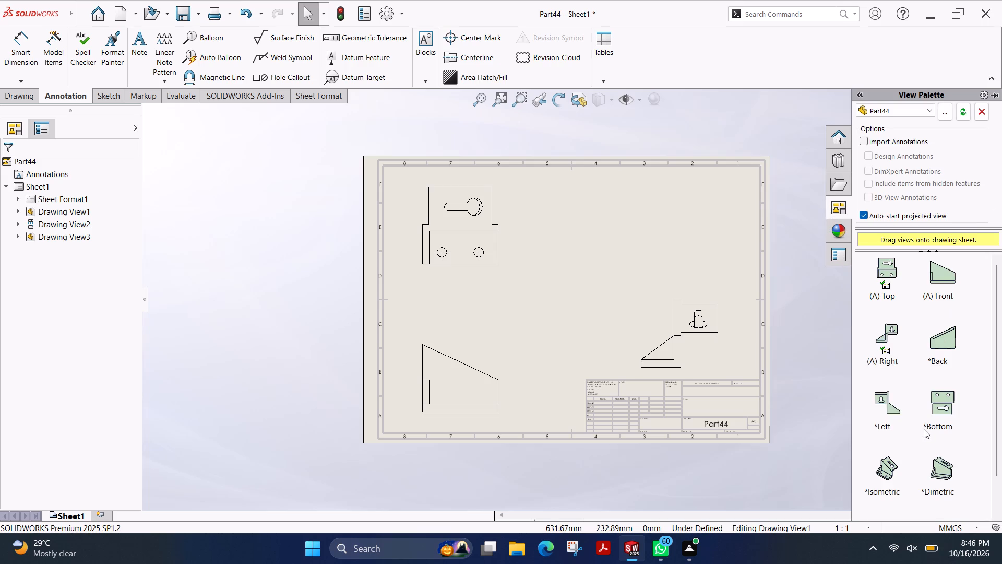
scroll(948, 408, down, 5)
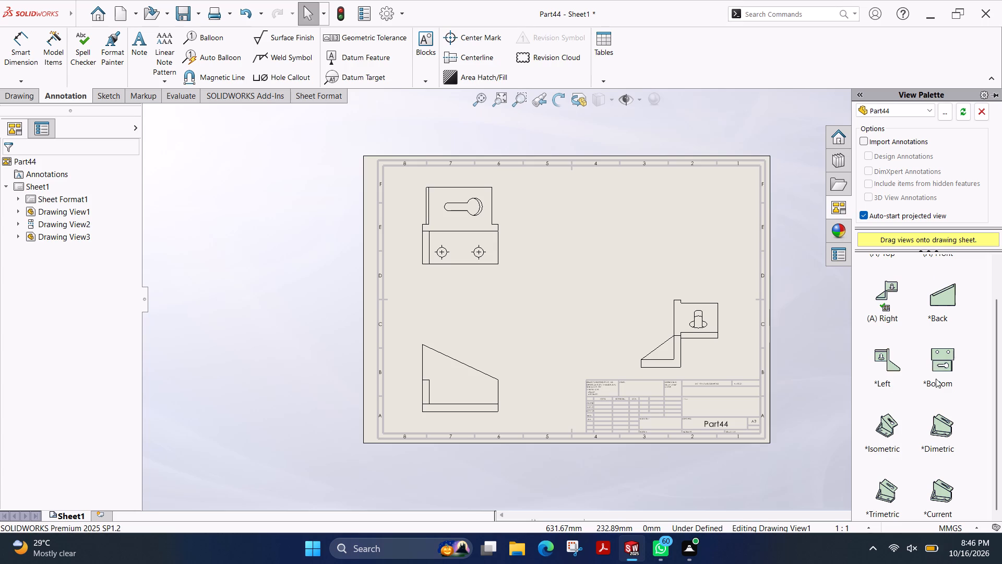
scroll(941, 330, up, 3)
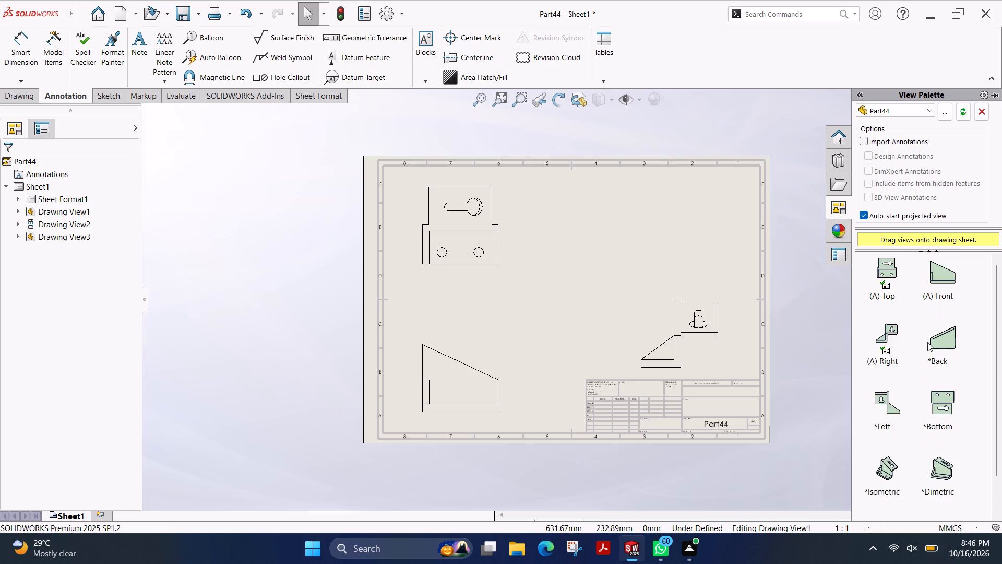
scroll(951, 404, down, 1)
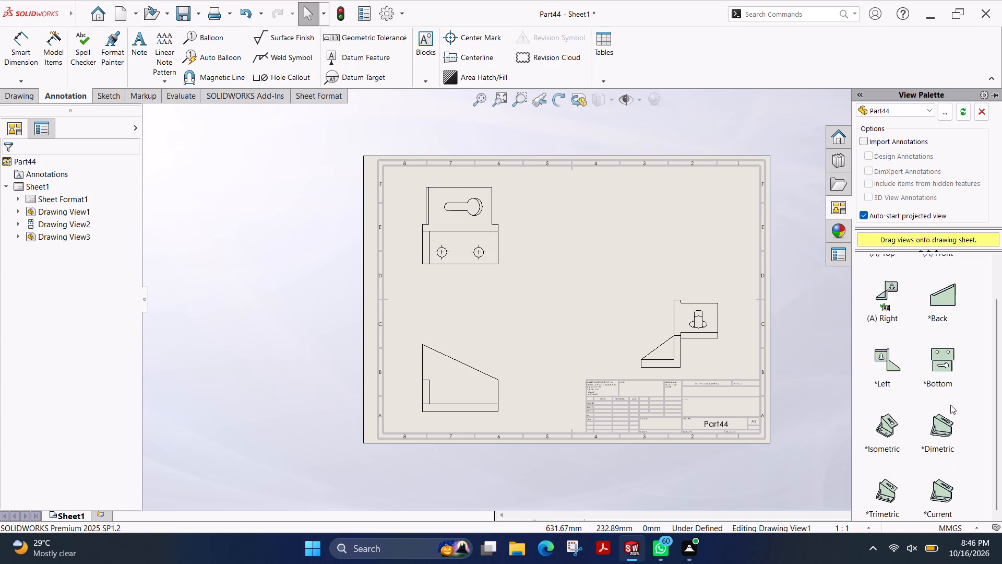
scroll(950, 405, down, 1)
drag(944, 489, 608, 241)
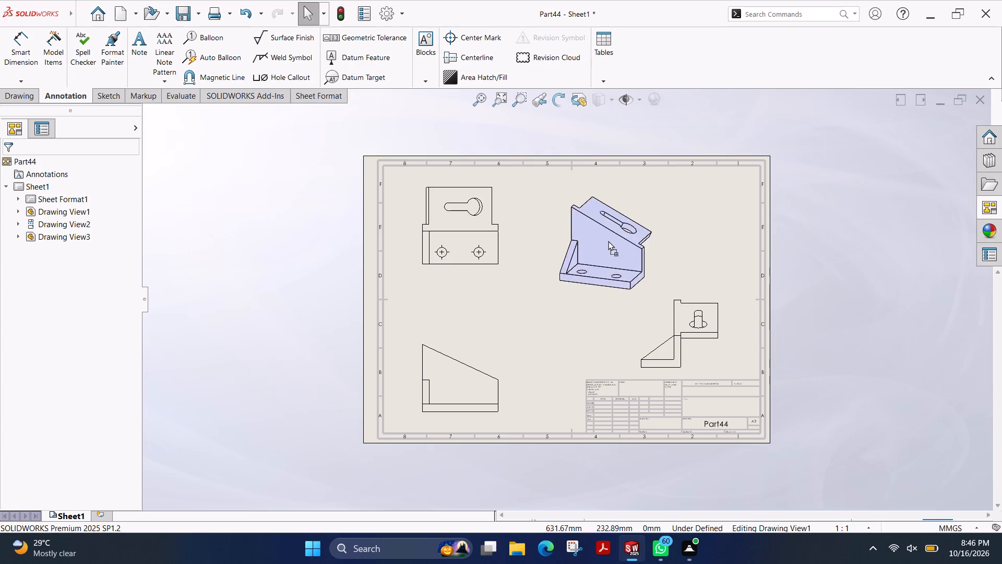
drag(608, 241, 619, 227)
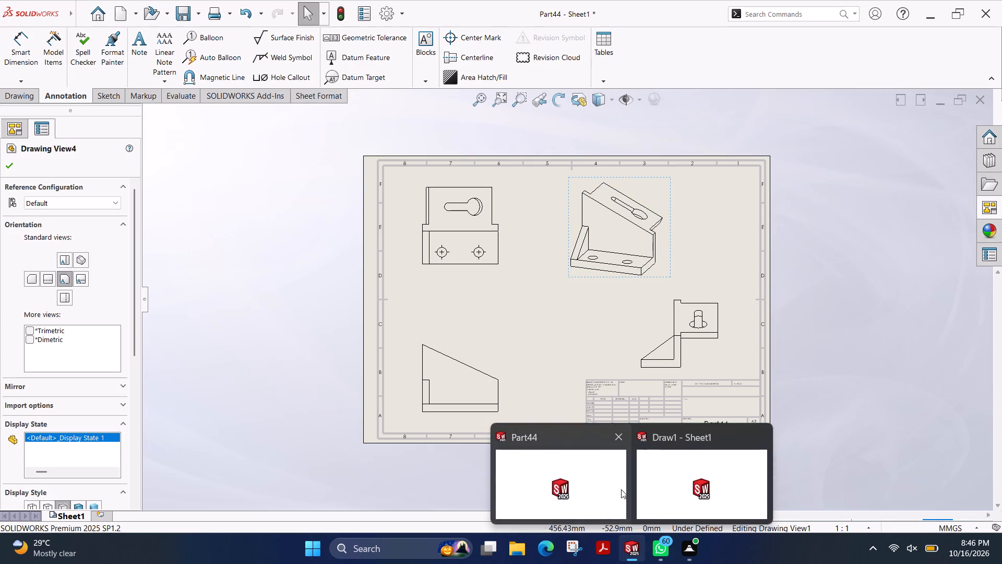
Switch to the Part44 model and orient it normal to the sloped plate's keyhole face, leaving no new sketch.
click(605, 484)
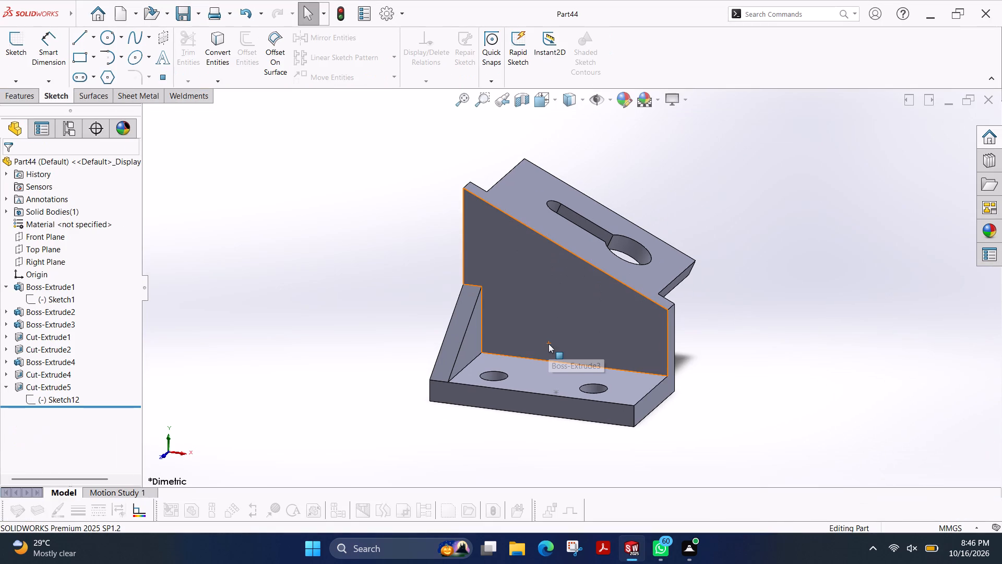
click(517, 187)
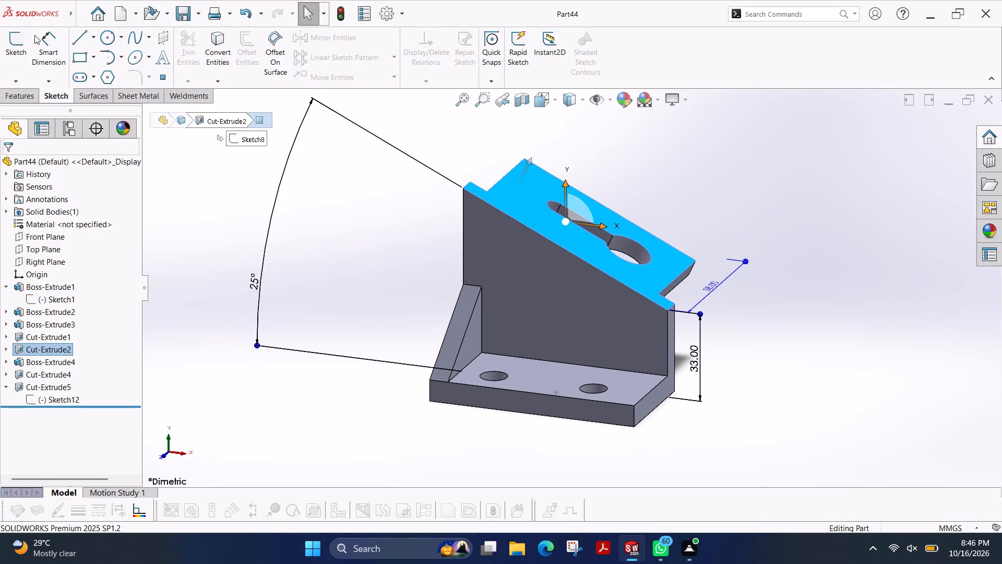
click(15, 48)
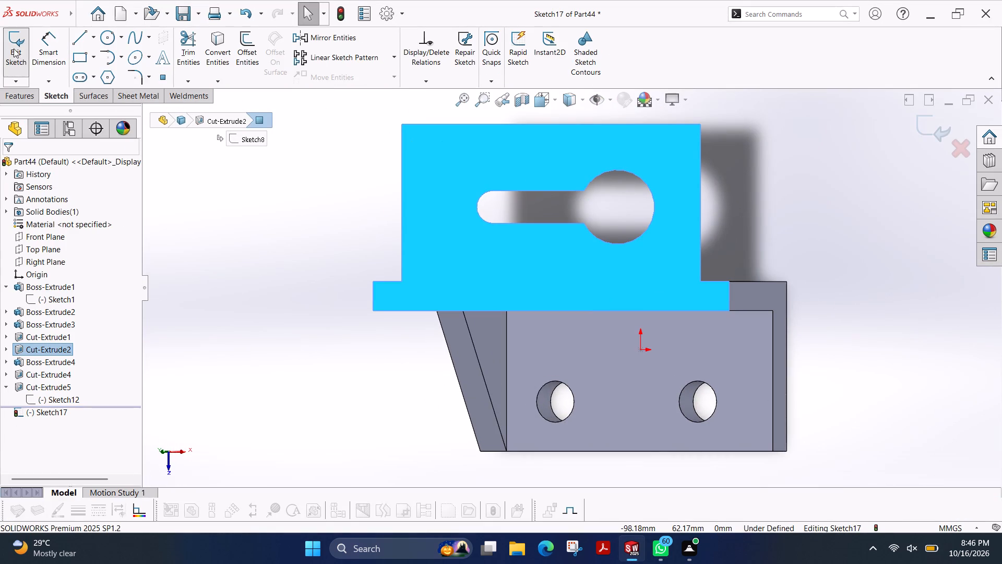
click(16, 51)
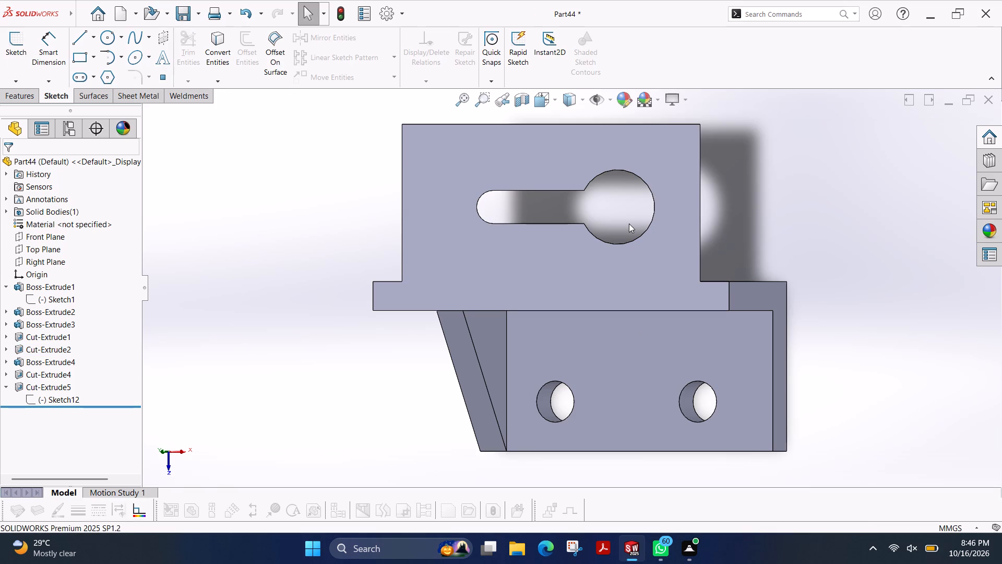
scroll(642, 227, up, 1)
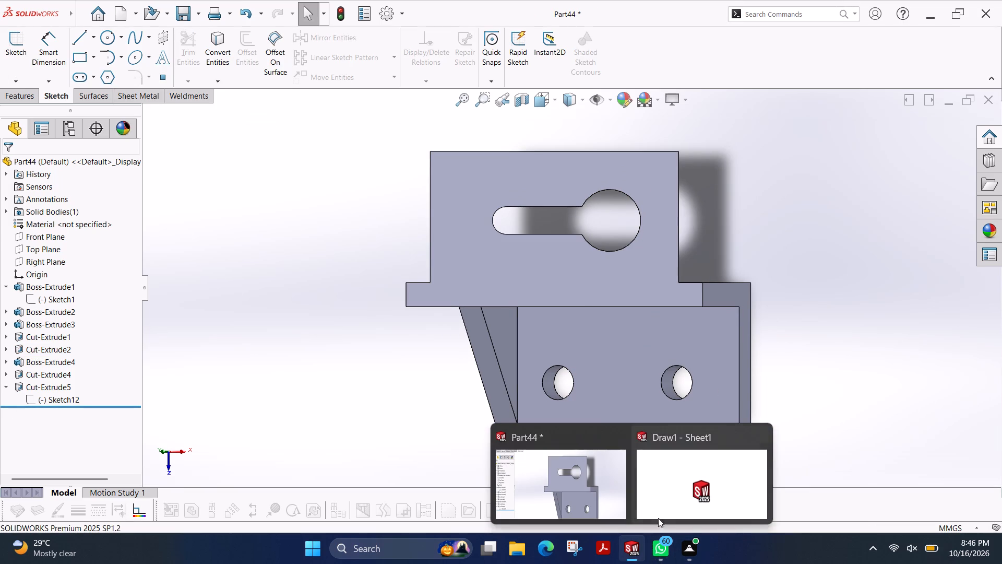
Return to the drawing, refresh the available views and place the updated Current view at the sheet's upper-right corner, level with the Top view.
click(685, 478)
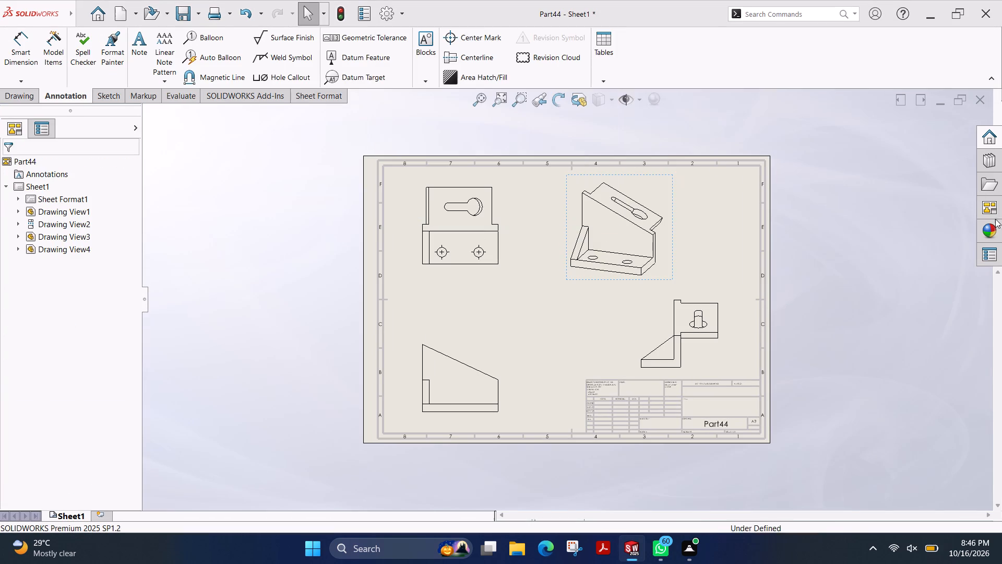
click(991, 209)
click(964, 114)
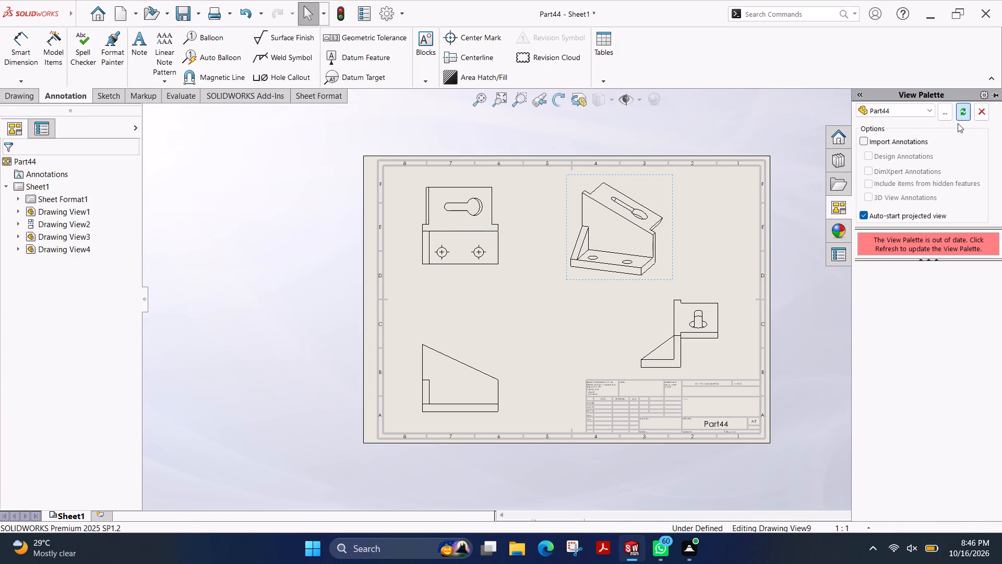
scroll(899, 395, down, 5)
scroll(933, 422, down, 4)
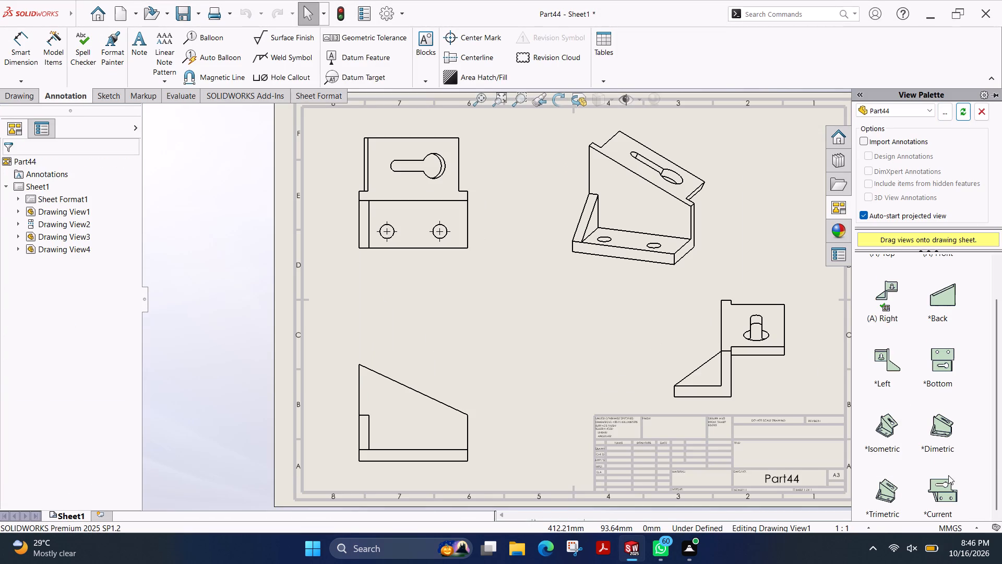
drag(946, 485, 767, 138)
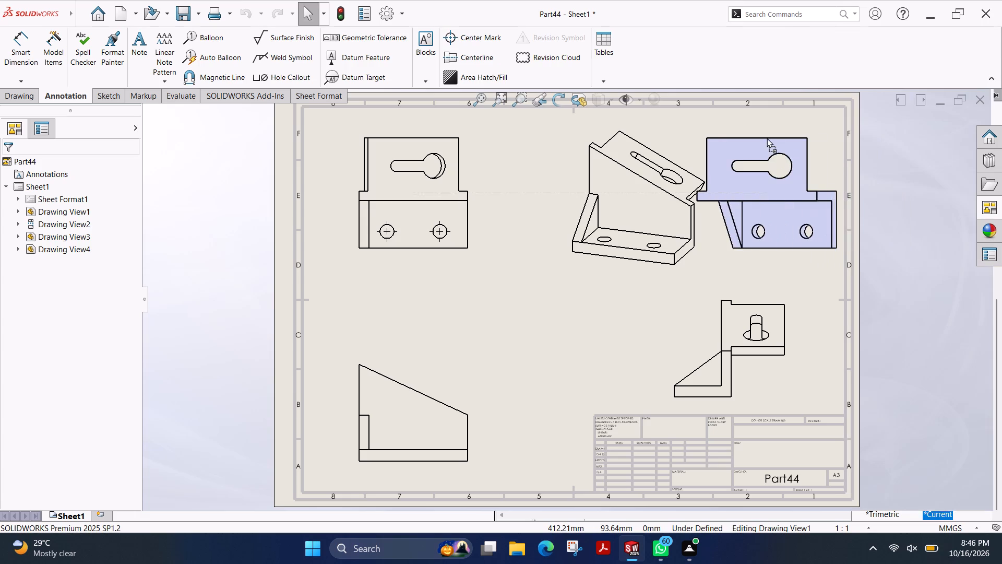
drag(767, 138, 806, 150)
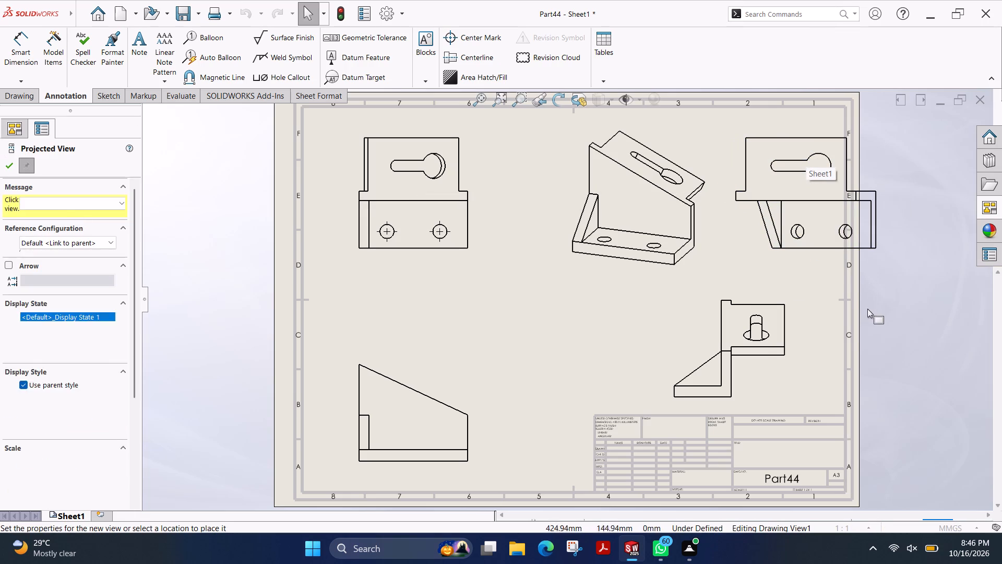
key(Escape)
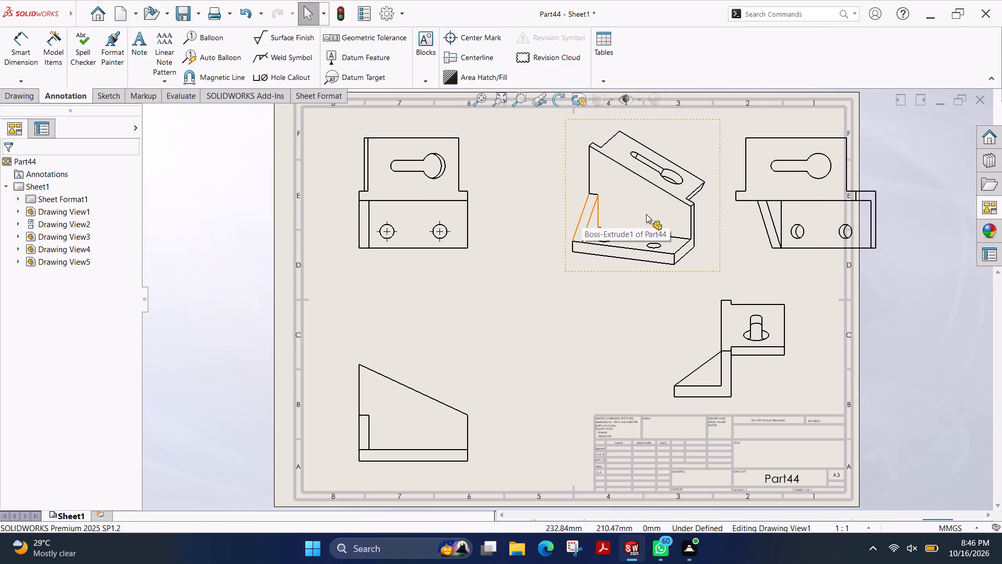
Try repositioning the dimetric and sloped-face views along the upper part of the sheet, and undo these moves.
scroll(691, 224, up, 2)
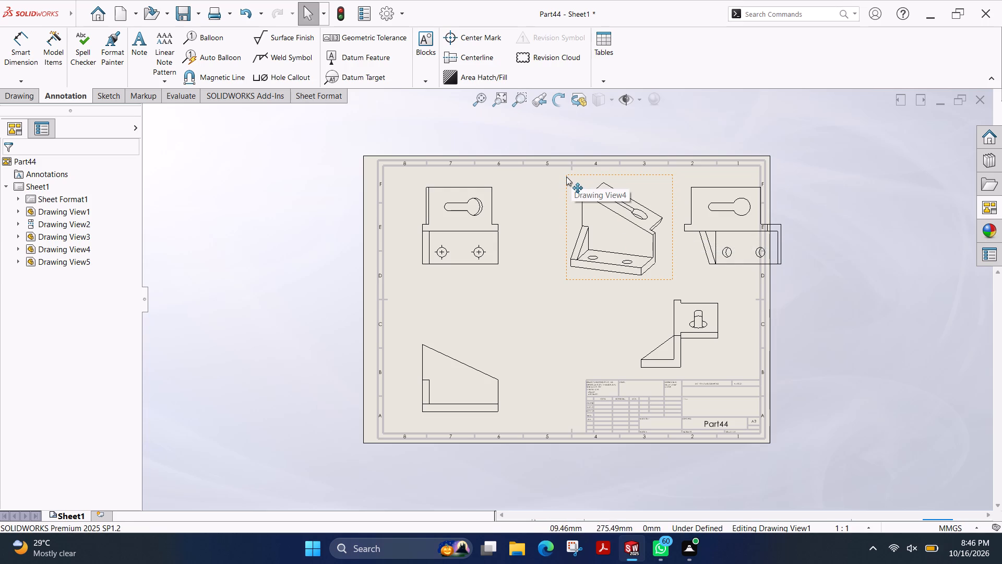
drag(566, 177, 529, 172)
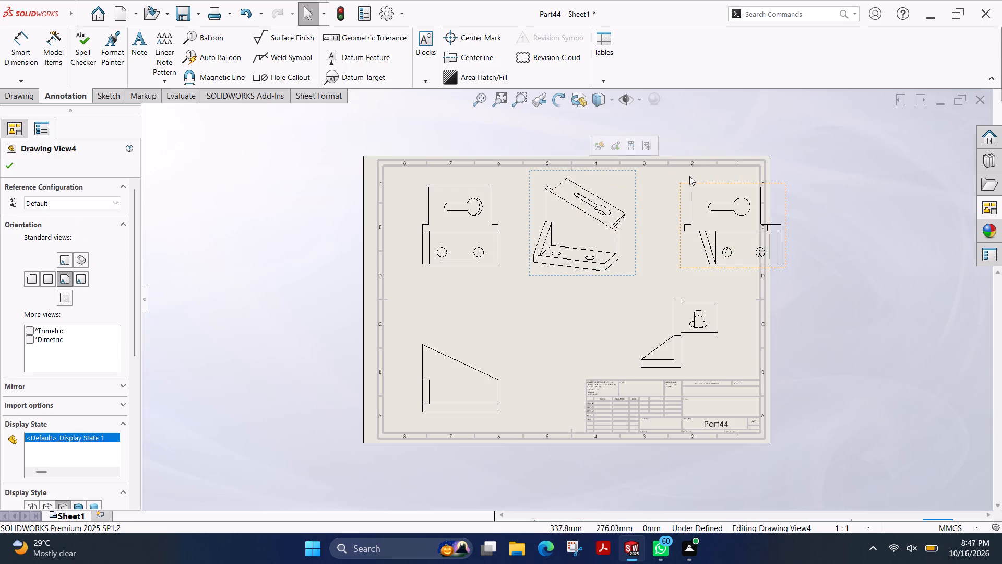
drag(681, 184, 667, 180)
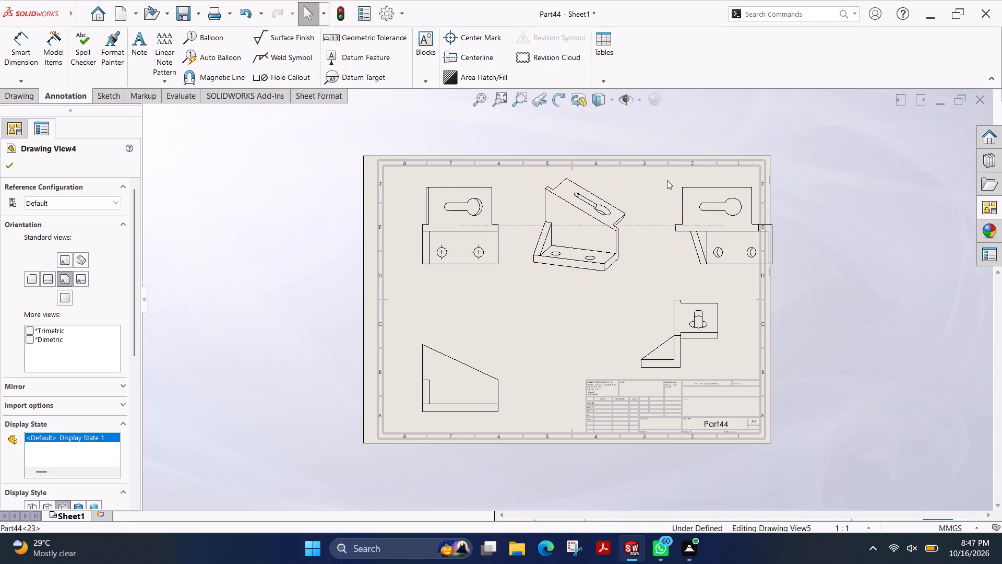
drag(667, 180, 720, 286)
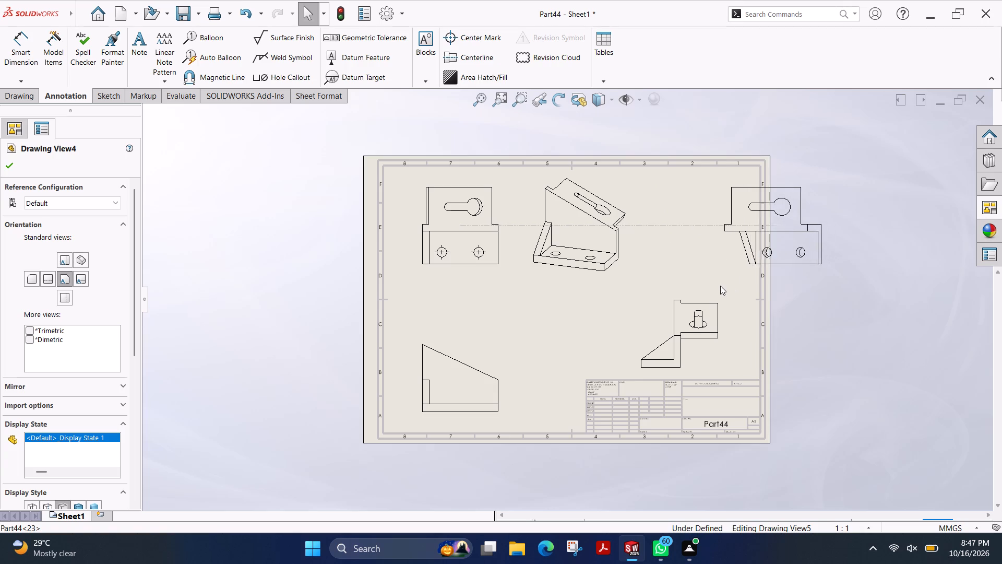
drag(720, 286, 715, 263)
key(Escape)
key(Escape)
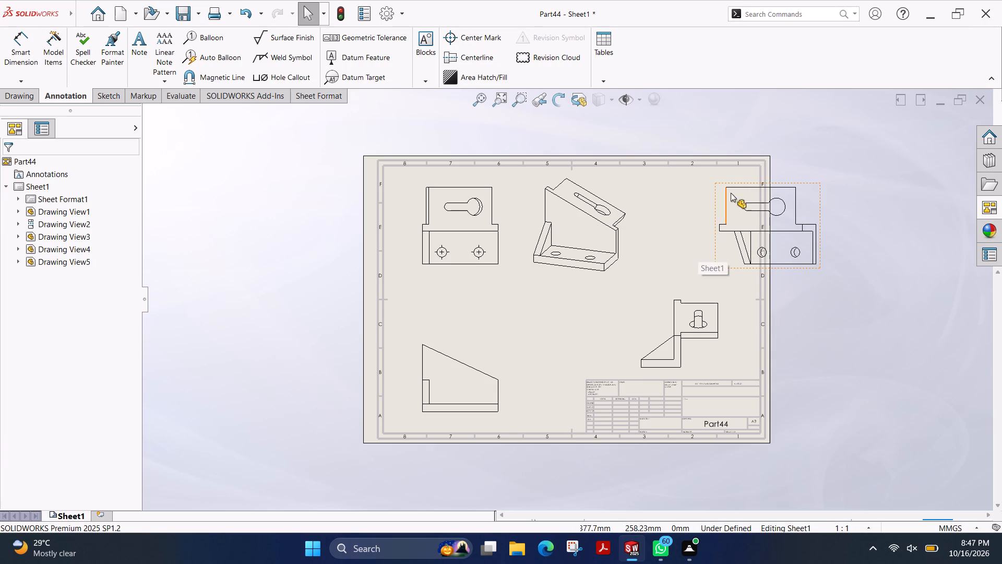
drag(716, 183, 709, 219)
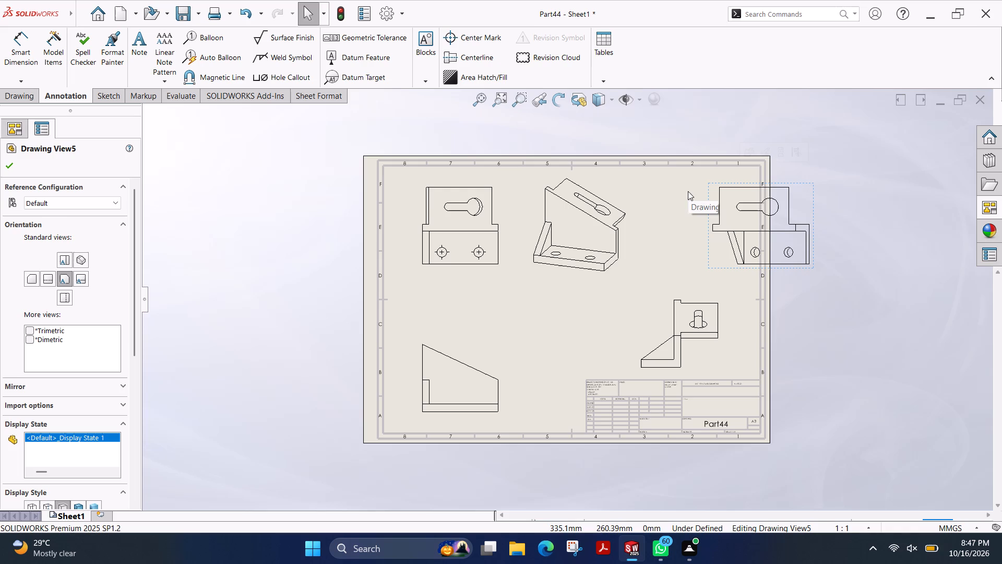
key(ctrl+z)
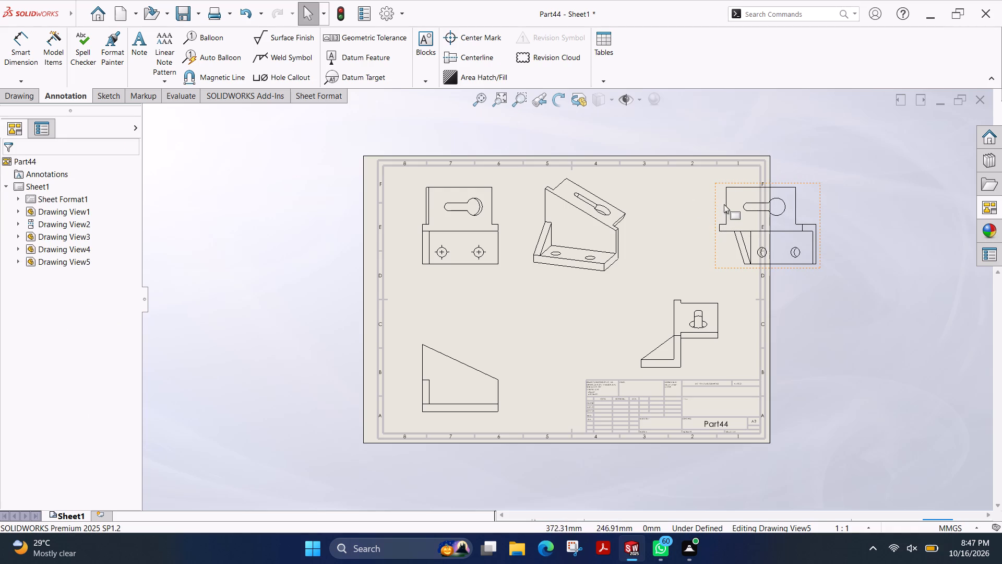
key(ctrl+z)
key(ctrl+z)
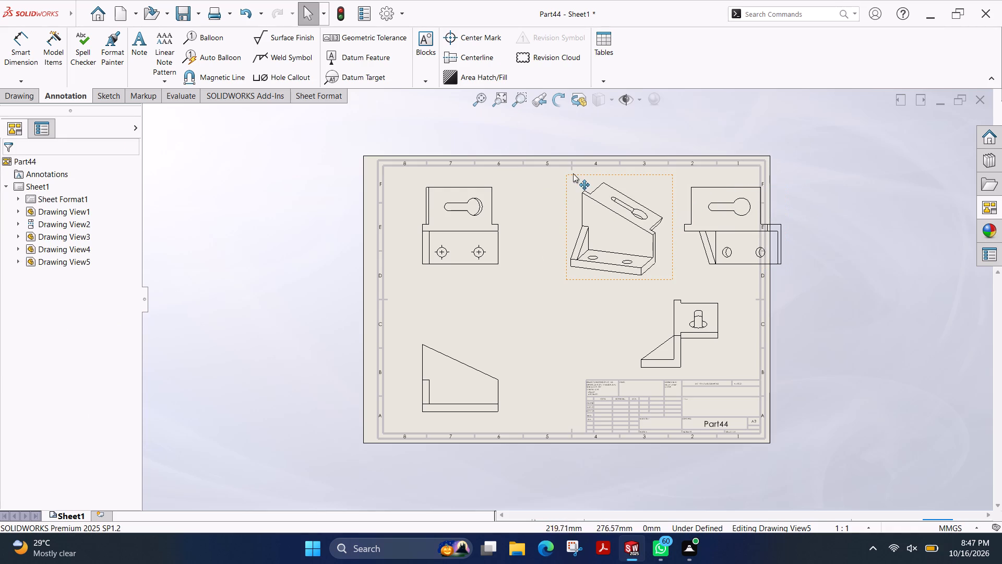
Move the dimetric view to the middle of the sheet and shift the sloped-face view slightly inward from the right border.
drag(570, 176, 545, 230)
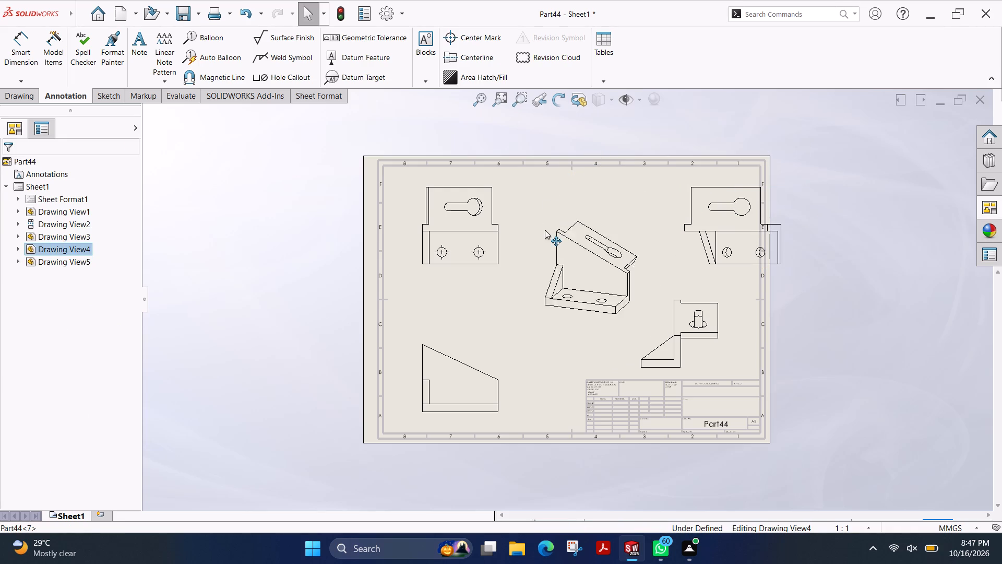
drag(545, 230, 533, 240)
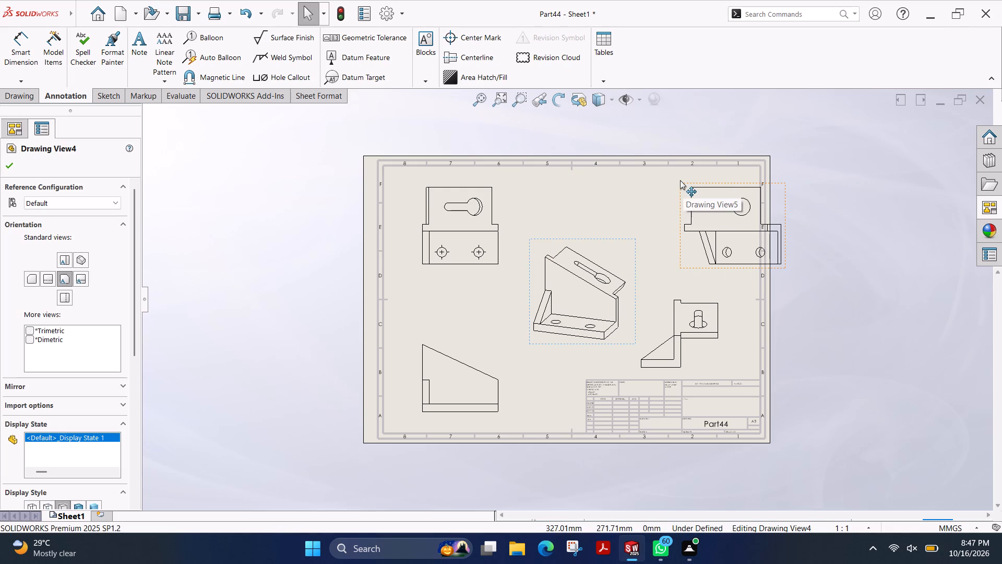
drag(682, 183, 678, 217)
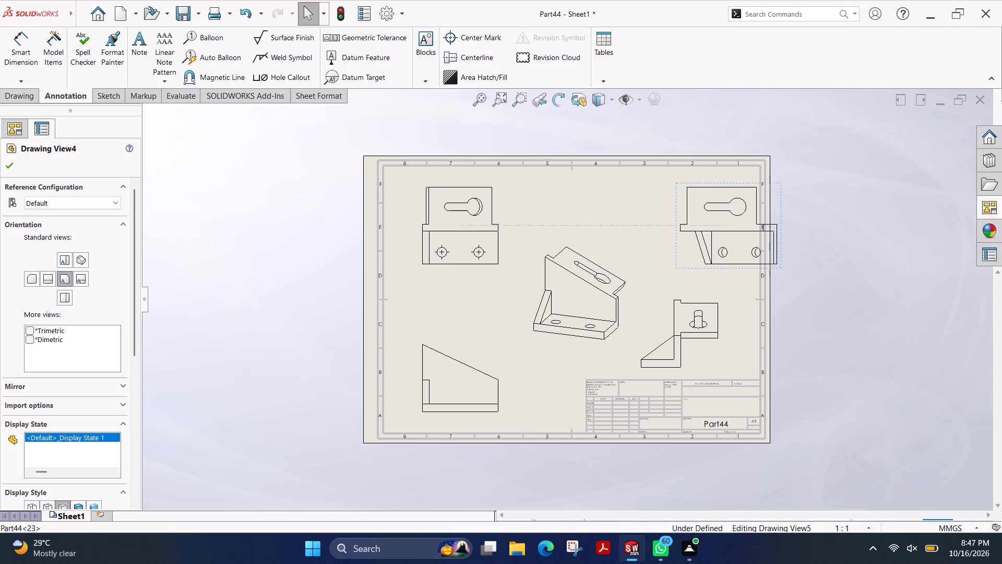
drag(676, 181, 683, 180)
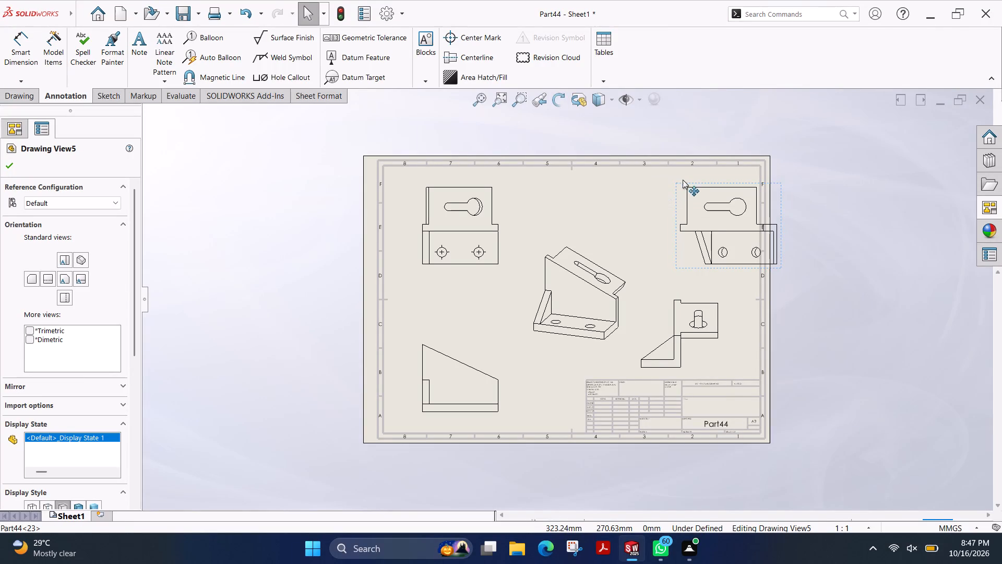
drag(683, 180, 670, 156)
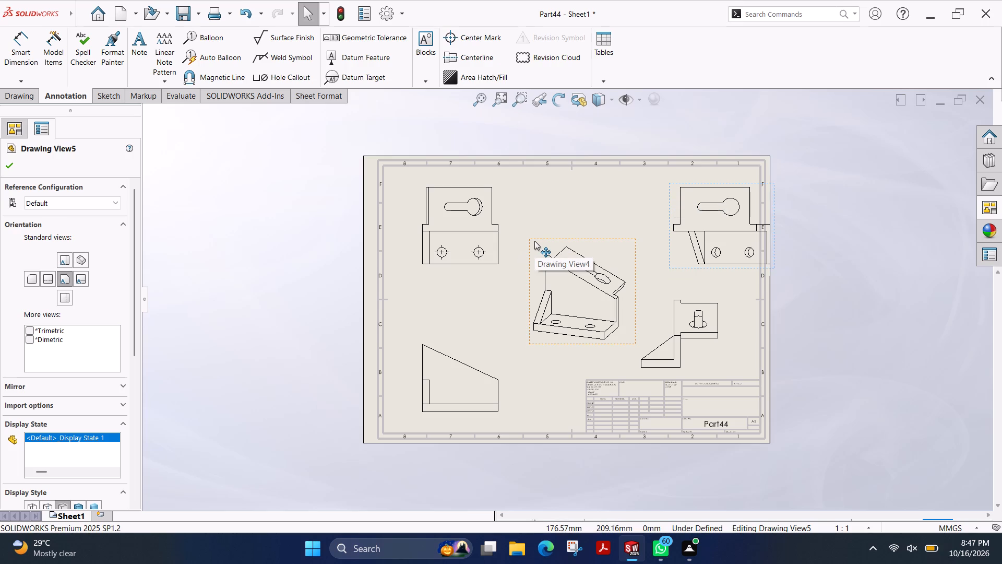
Move the dimetric view and the Right view off the sheet, beyond its right edge, with the dimetric view above.
drag(534, 241, 826, 297)
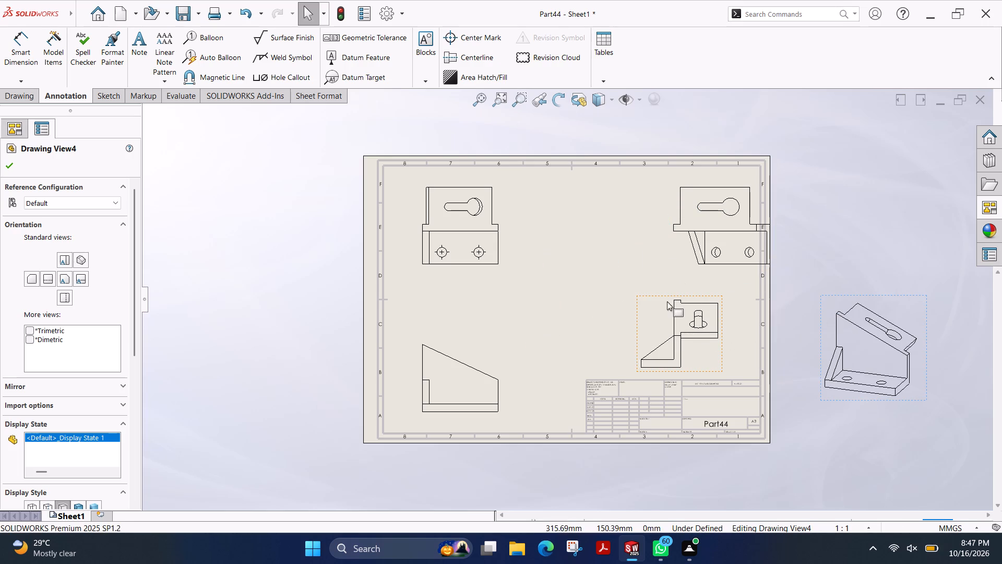
drag(642, 297, 784, 436)
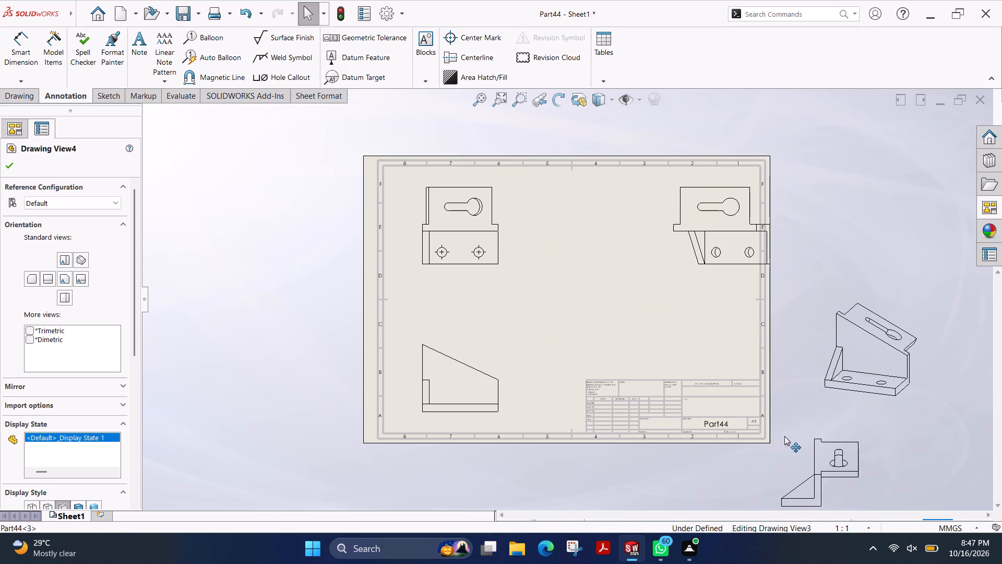
drag(784, 436, 791, 425)
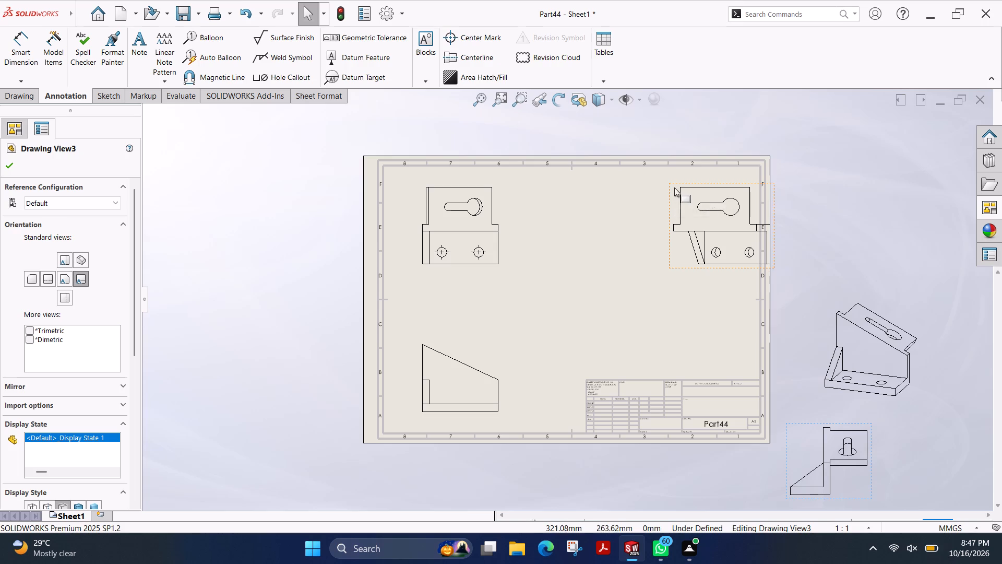
Move the sloped-face view inside the sheet border, beside the Top view.
drag(669, 183, 541, 199)
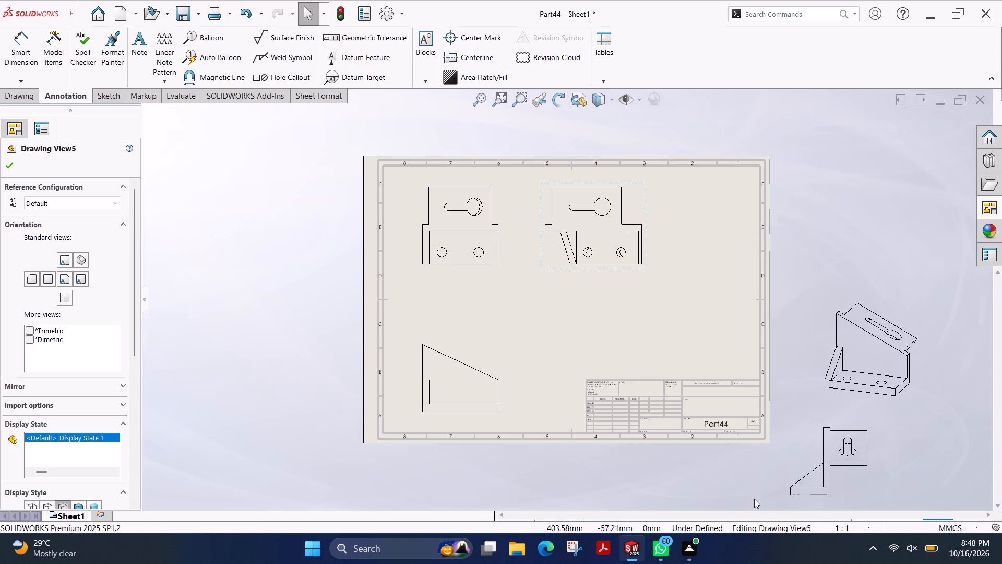
Move the Right view to the sheet's middle below the sloped-face view, and the dimetric view inside the border above the title block.
drag(800, 425, 619, 344)
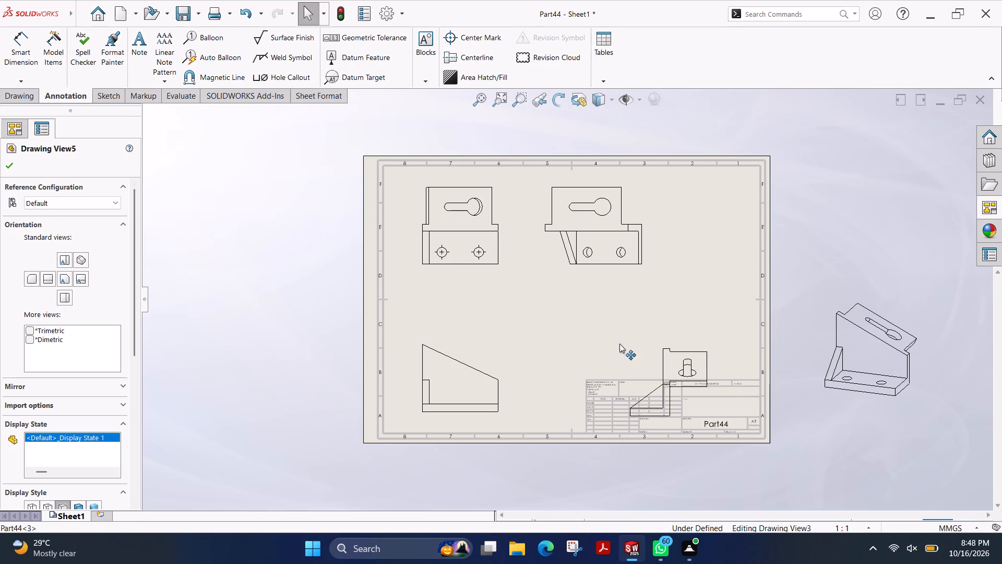
drag(619, 344, 576, 309)
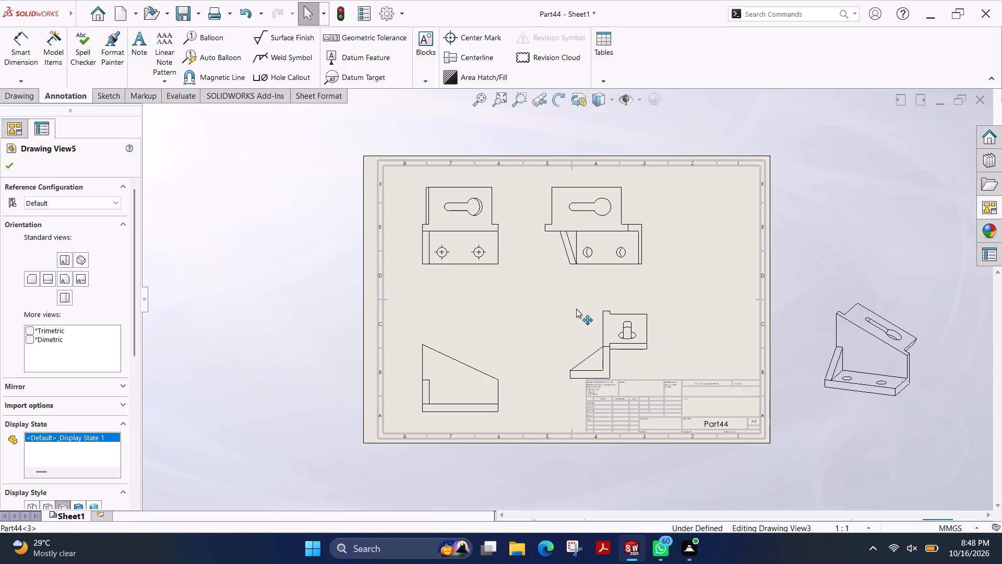
drag(576, 309, 544, 299)
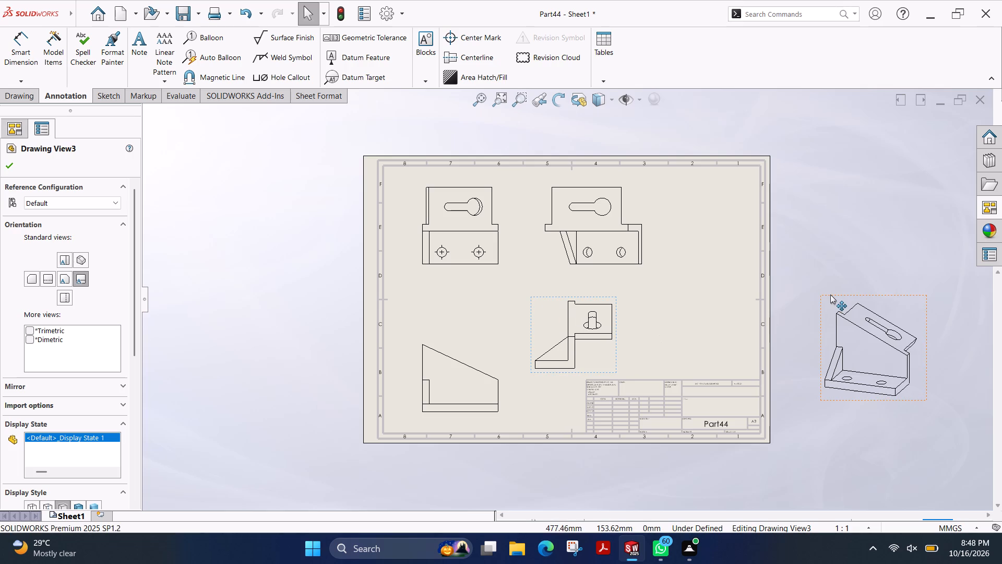
drag(831, 295, 678, 253)
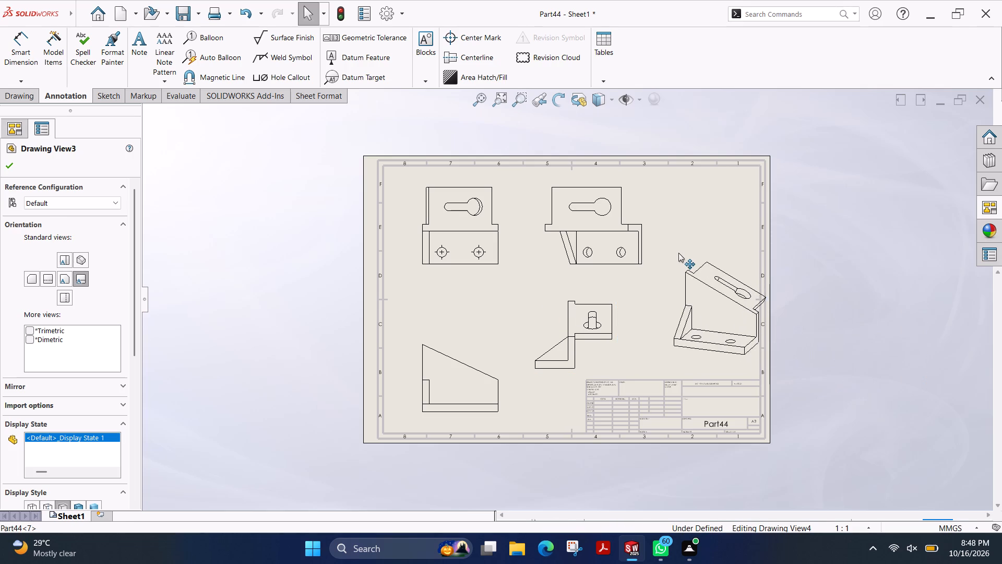
drag(678, 253, 664, 246)
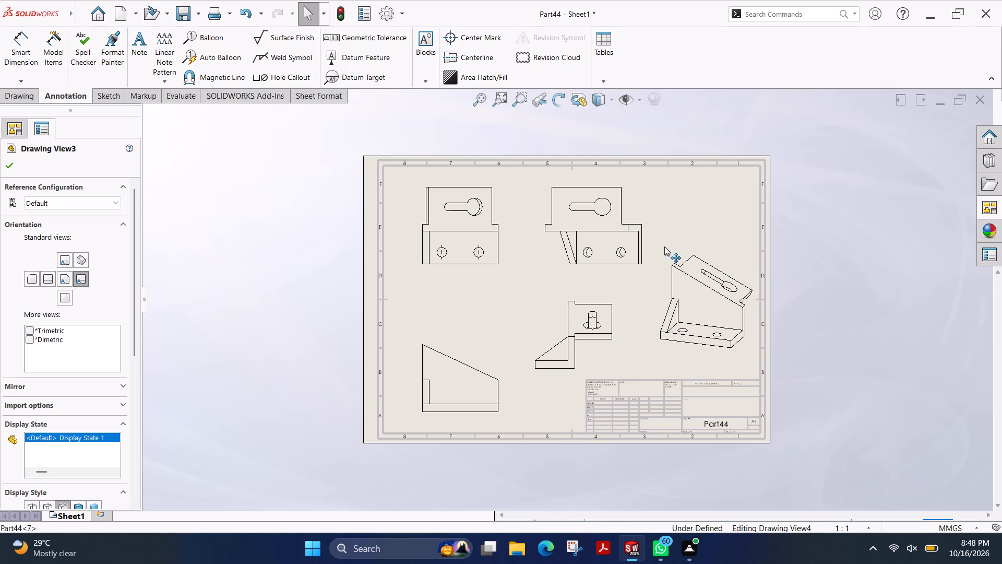
drag(664, 246, 659, 245)
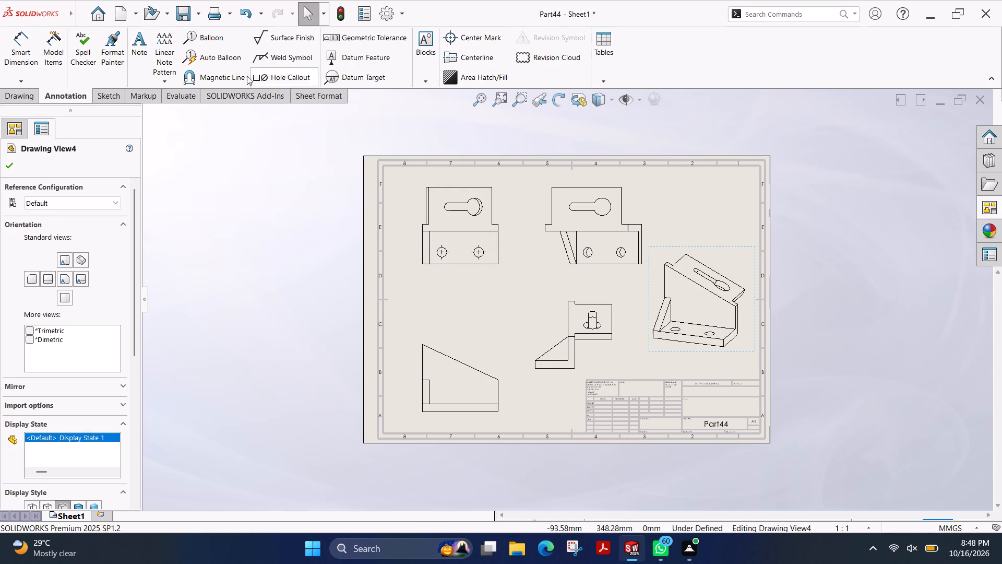
Create a circular detail view around the keyhole plate of the sloped-face view and place it off the sheet beyond its right edge.
click(34, 94)
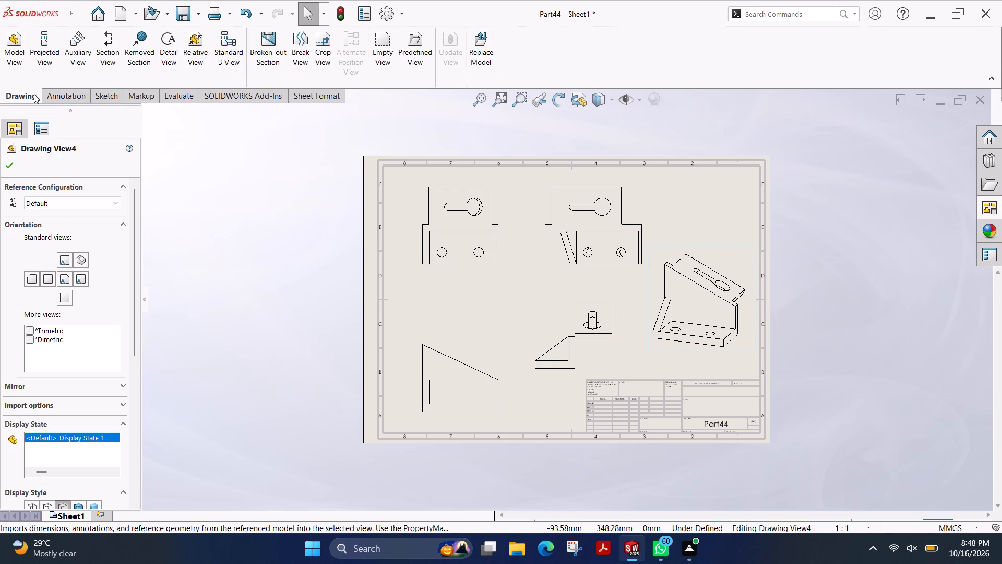
click(162, 44)
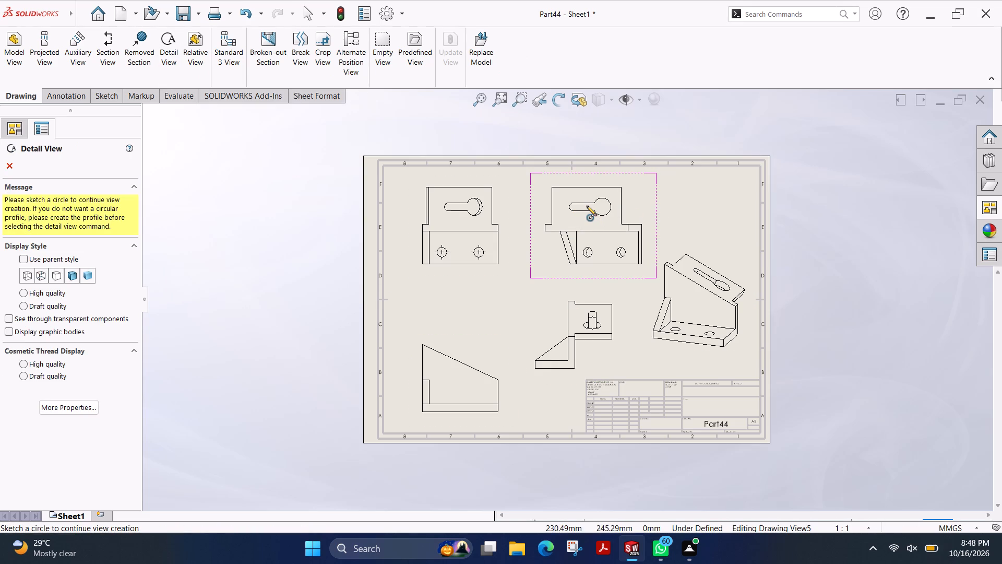
drag(587, 206, 636, 184)
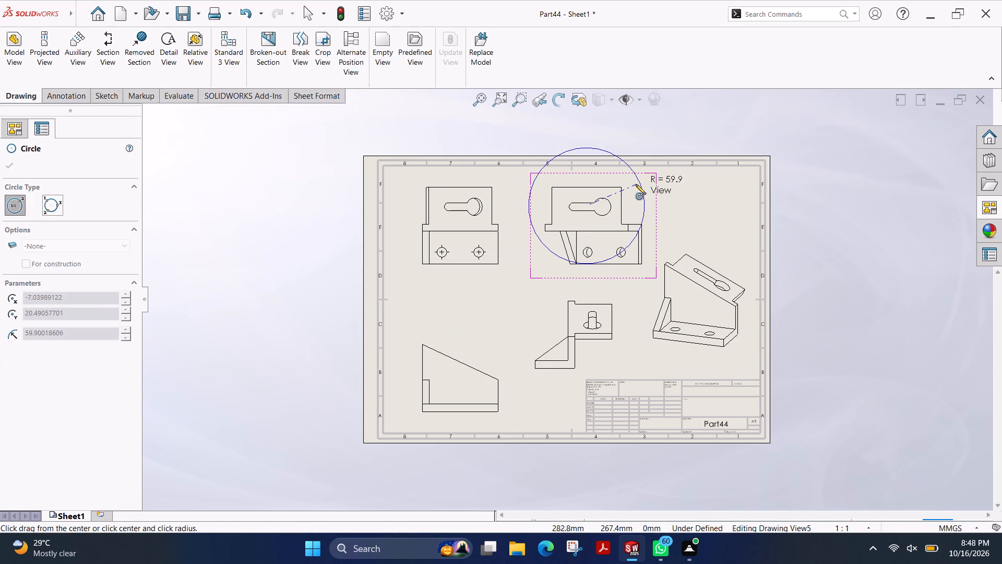
drag(636, 184, 632, 186)
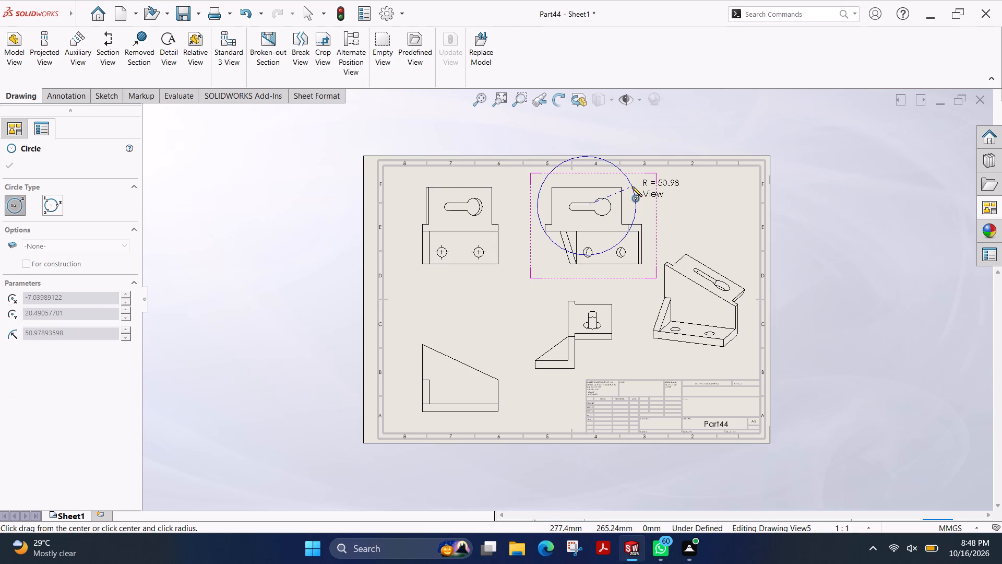
drag(632, 186, 629, 188)
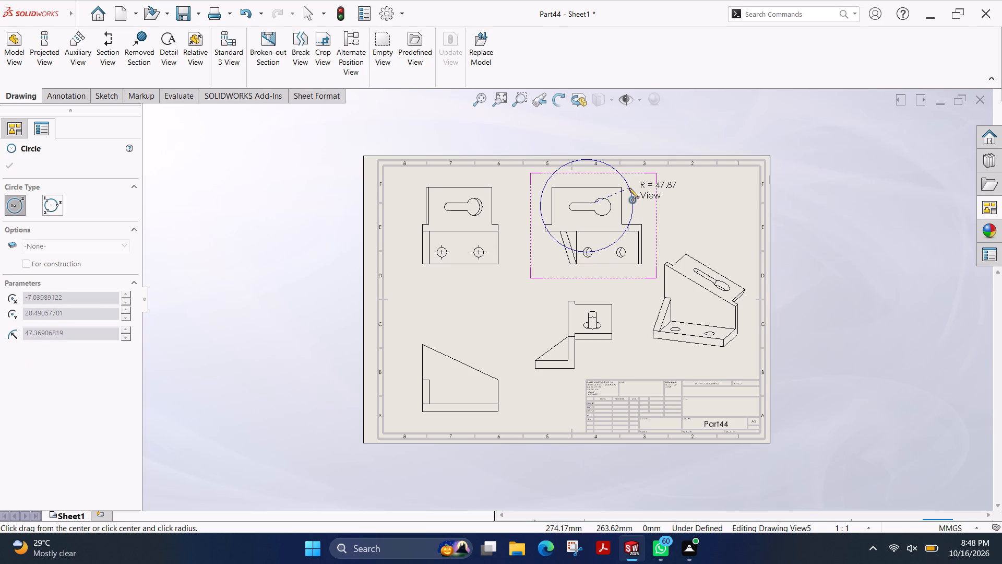
drag(629, 188, 627, 188)
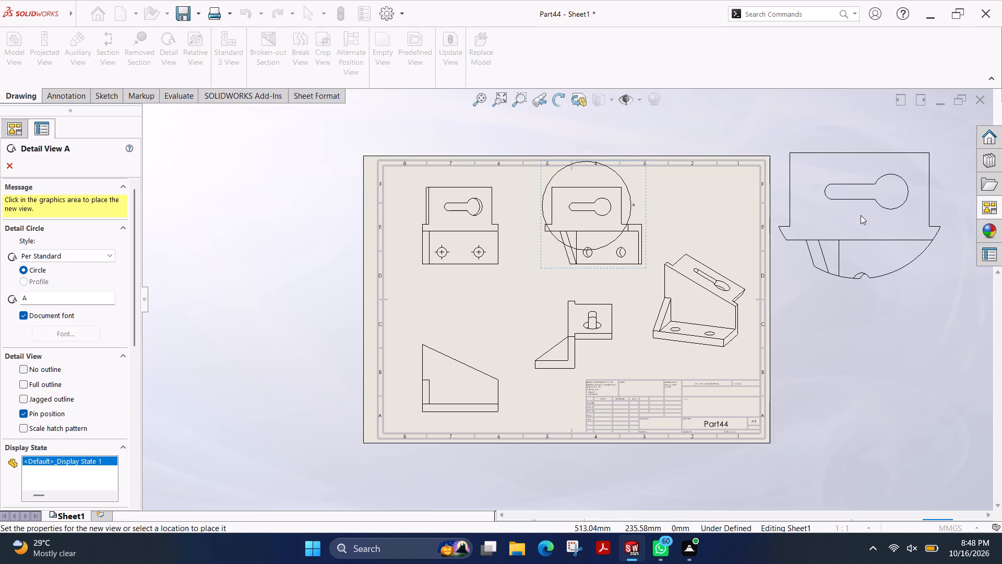
click(862, 215)
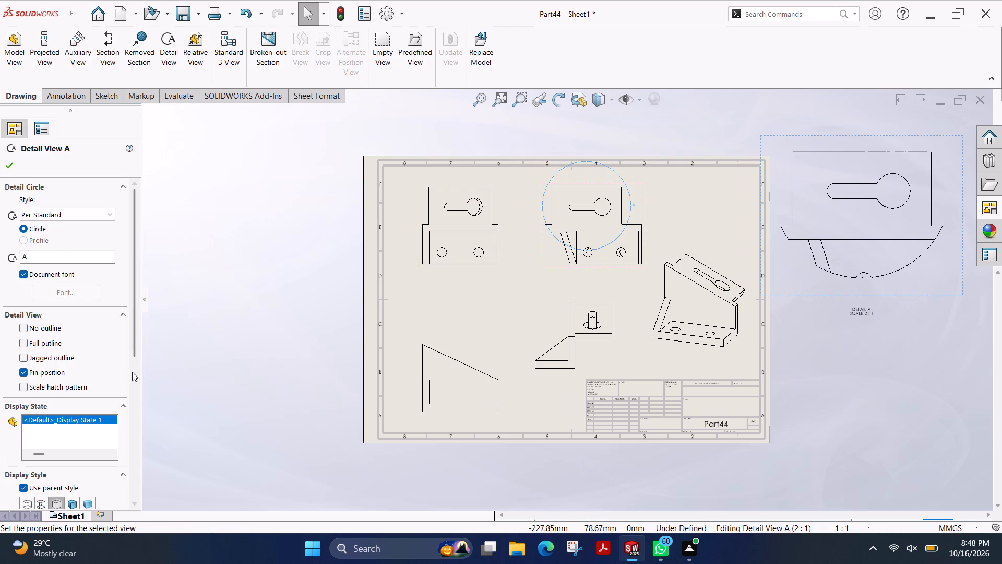
Set the Top view to a custom scale of 1:2 and display it shaded with edges.
click(417, 183)
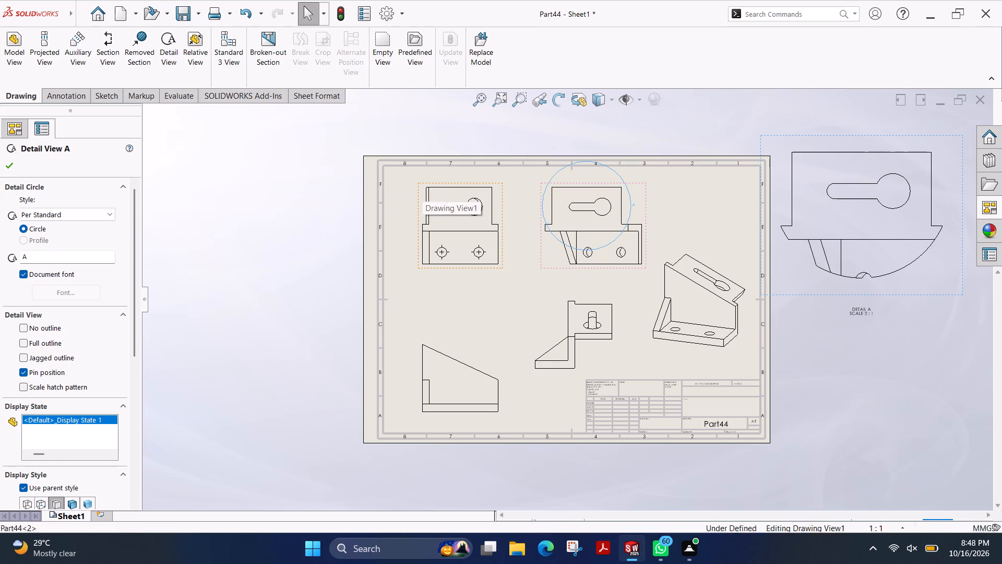
scroll(133, 358, down, 5)
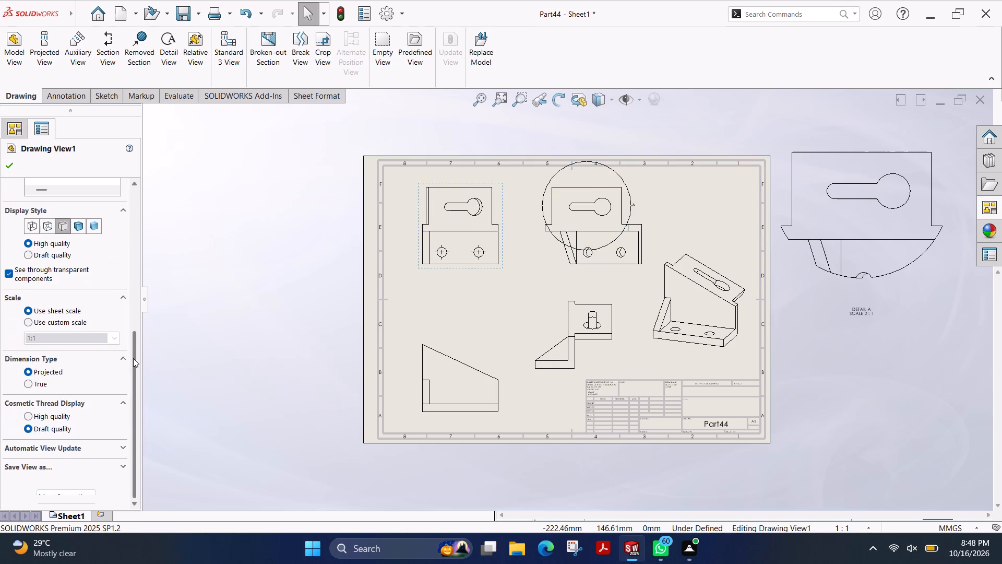
scroll(133, 358, down, 3)
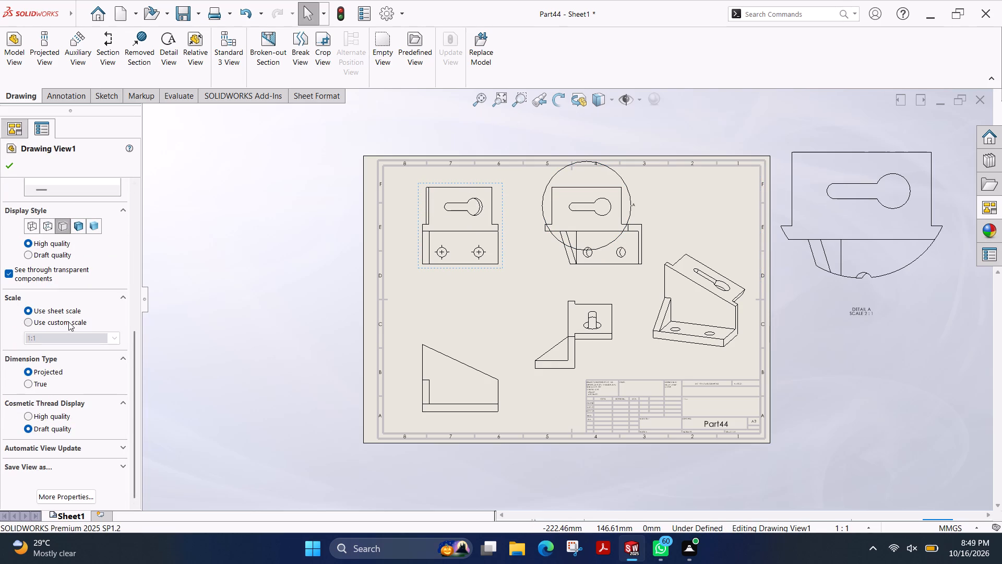
click(68, 322)
click(115, 337)
click(53, 358)
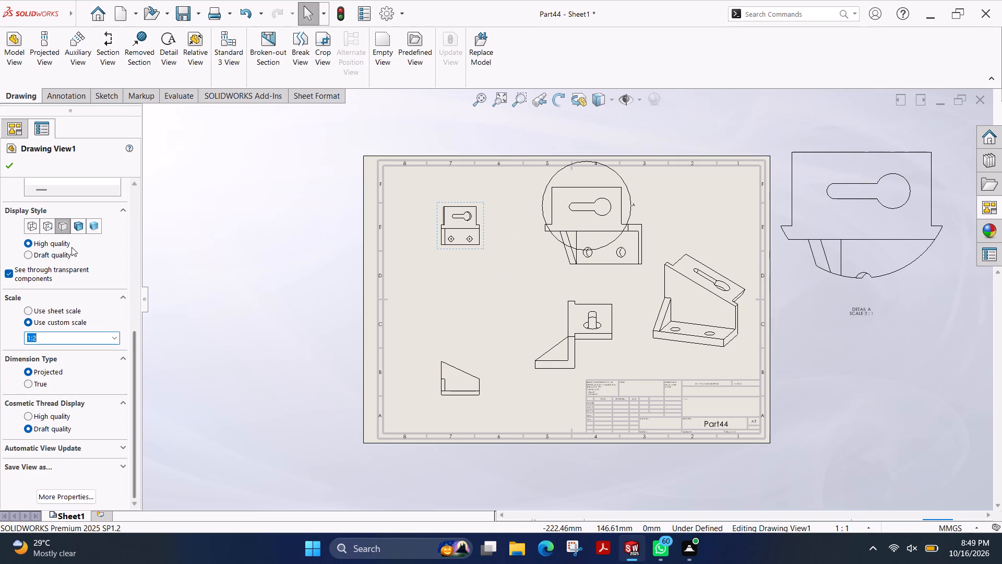
click(76, 231)
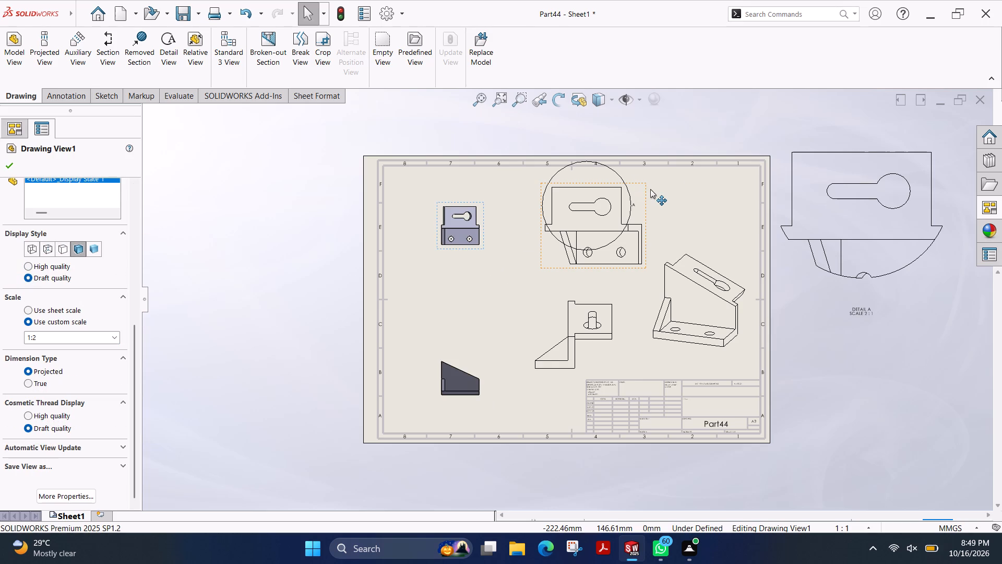
Display the sloped-face view shaded with edges and set its custom scale to 1:2.
click(645, 183)
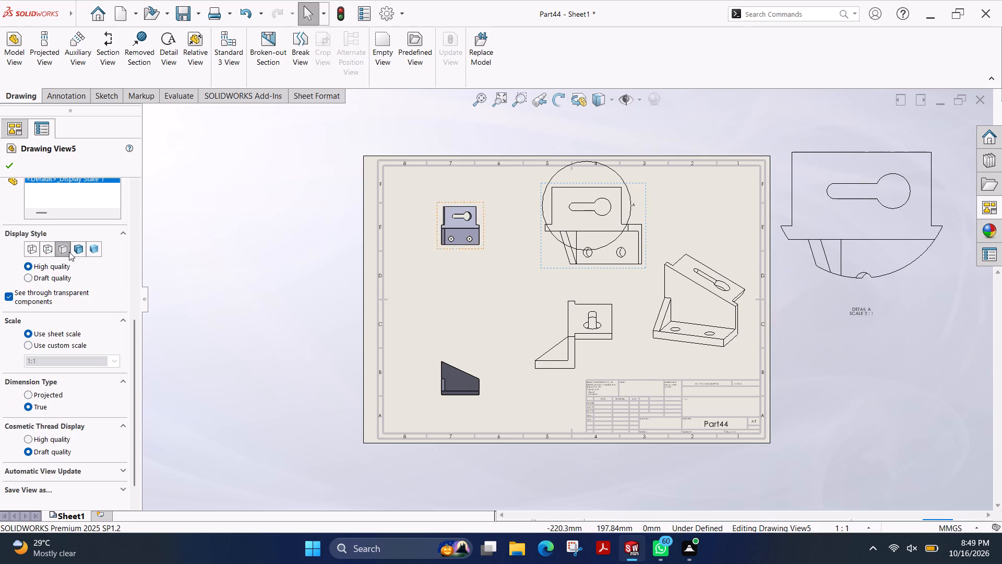
click(80, 251)
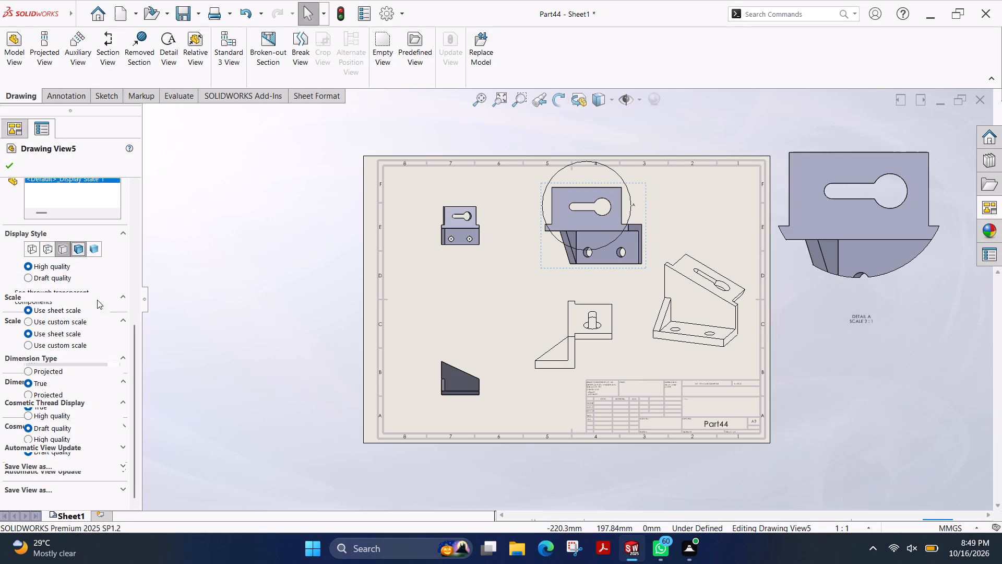
click(74, 326)
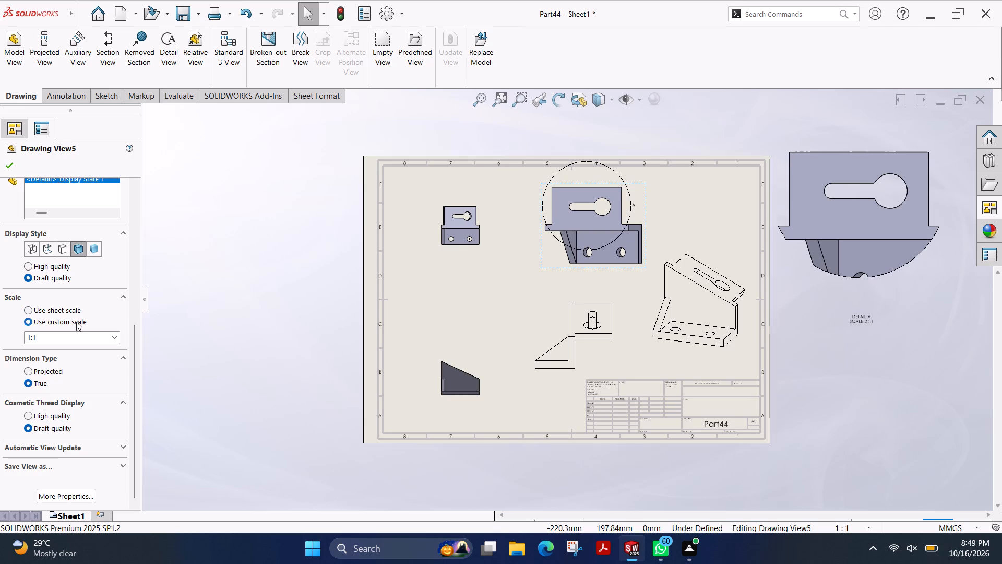
click(67, 310)
click(77, 319)
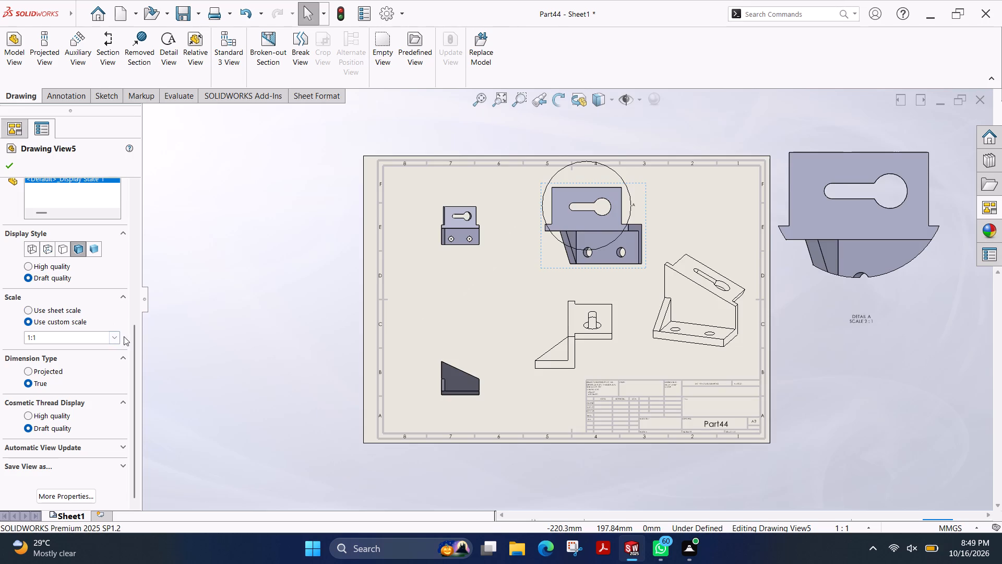
click(115, 339)
click(64, 356)
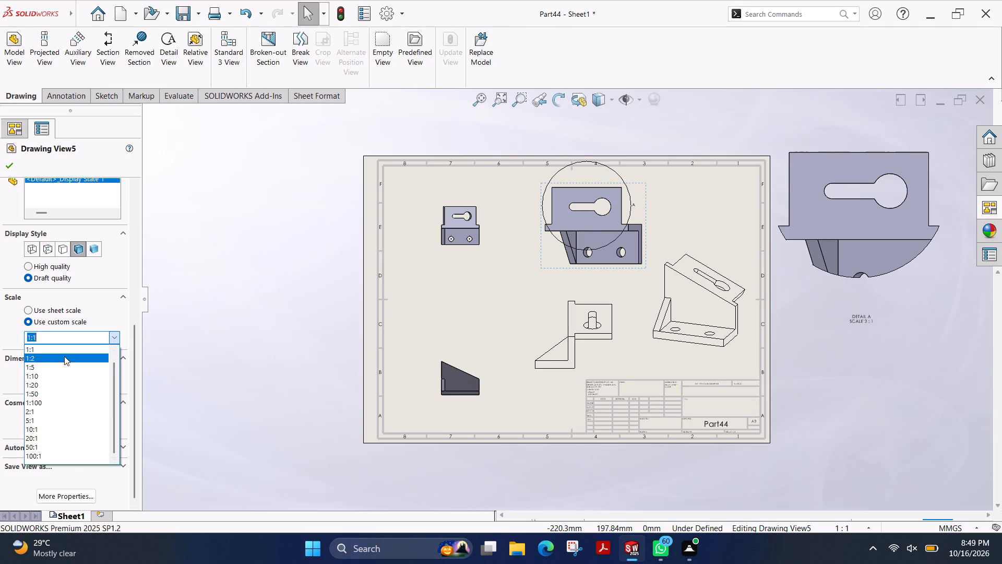
Set the custom scale of the keyhole detail view to 1:1.
click(884, 130)
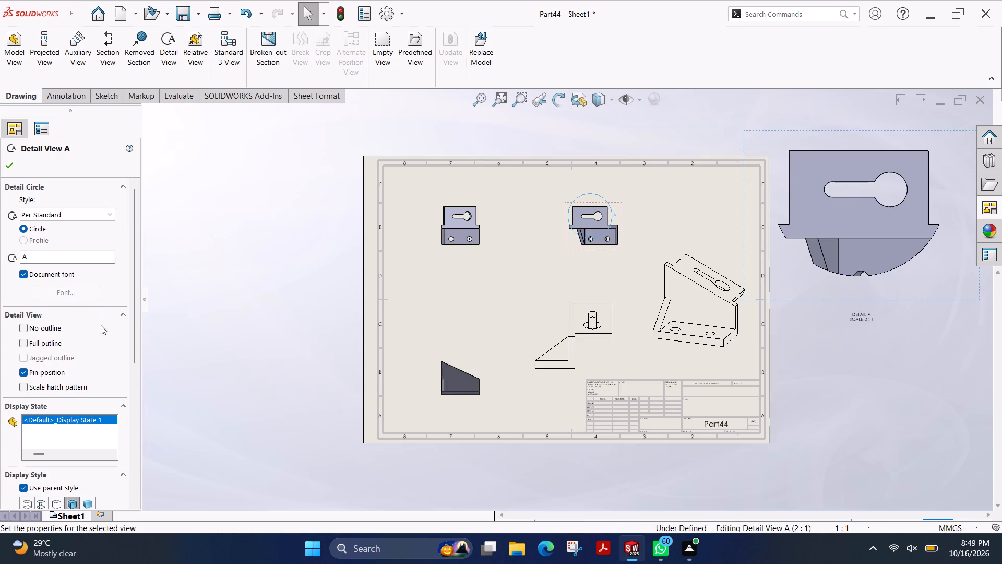
scroll(133, 350, down, 4)
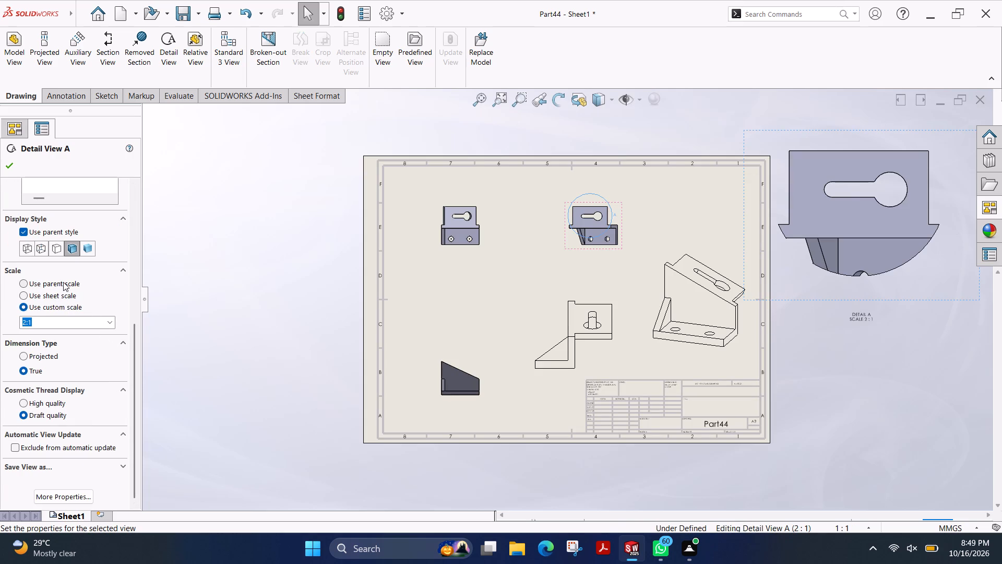
click(106, 326)
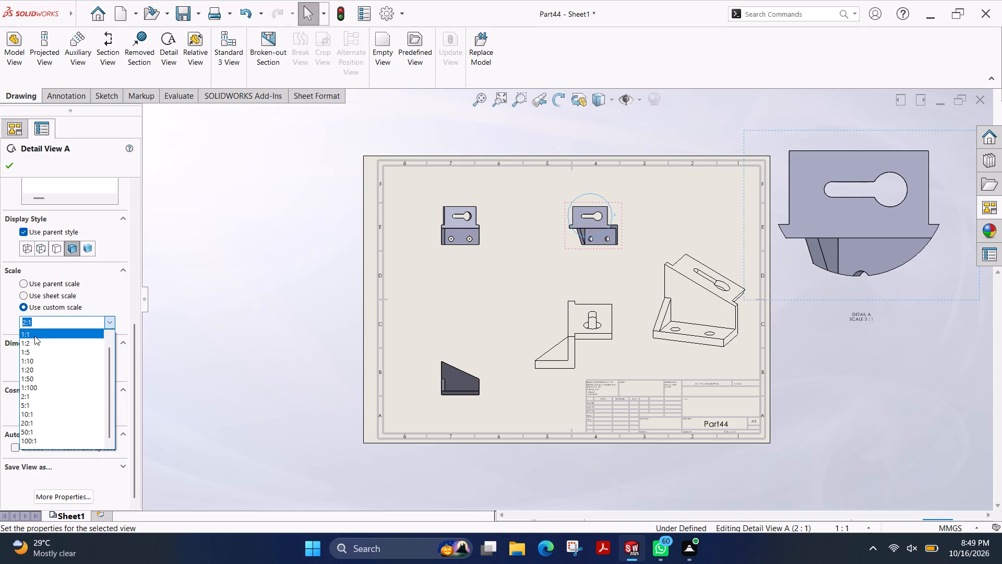
click(34, 336)
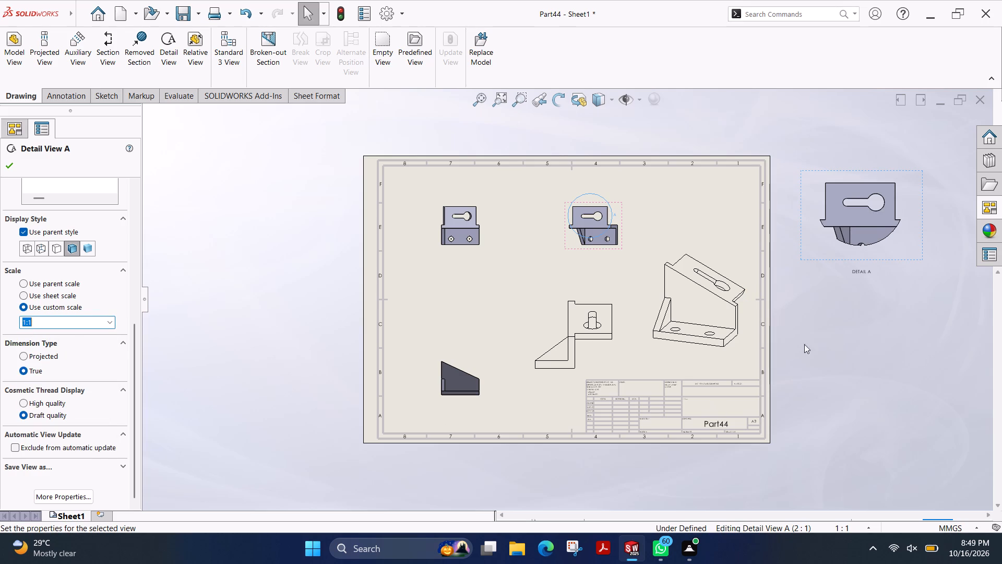
Display the dimetric view shaded with edges and set its custom scale to 1:2.
click(650, 248)
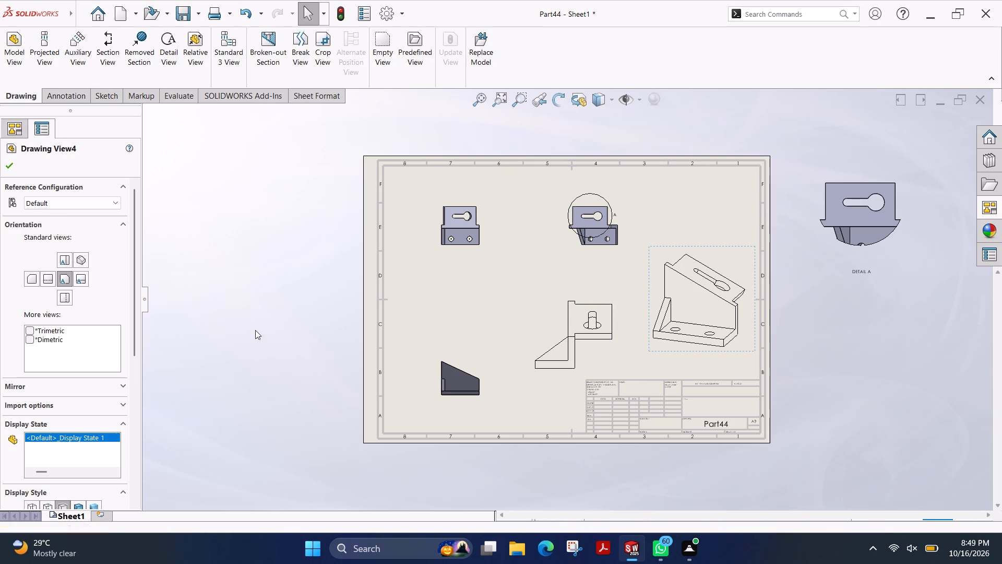
scroll(128, 373, down, 2)
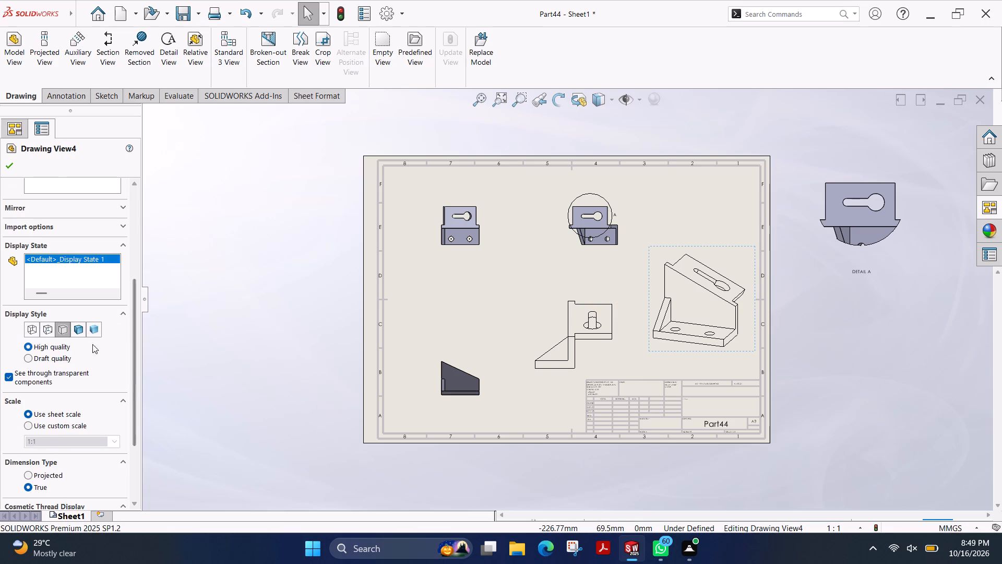
click(80, 333)
click(56, 401)
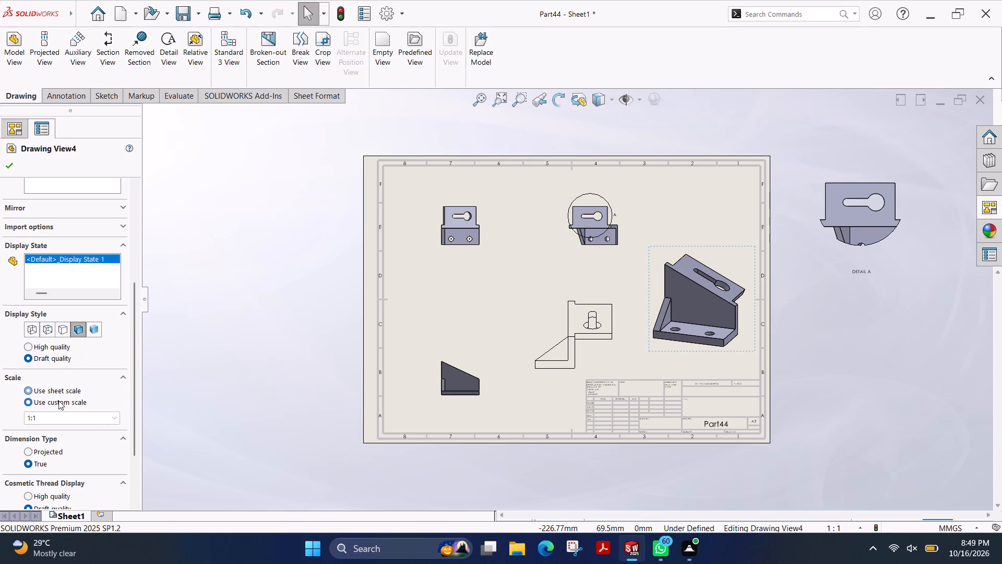
click(117, 418)
click(45, 439)
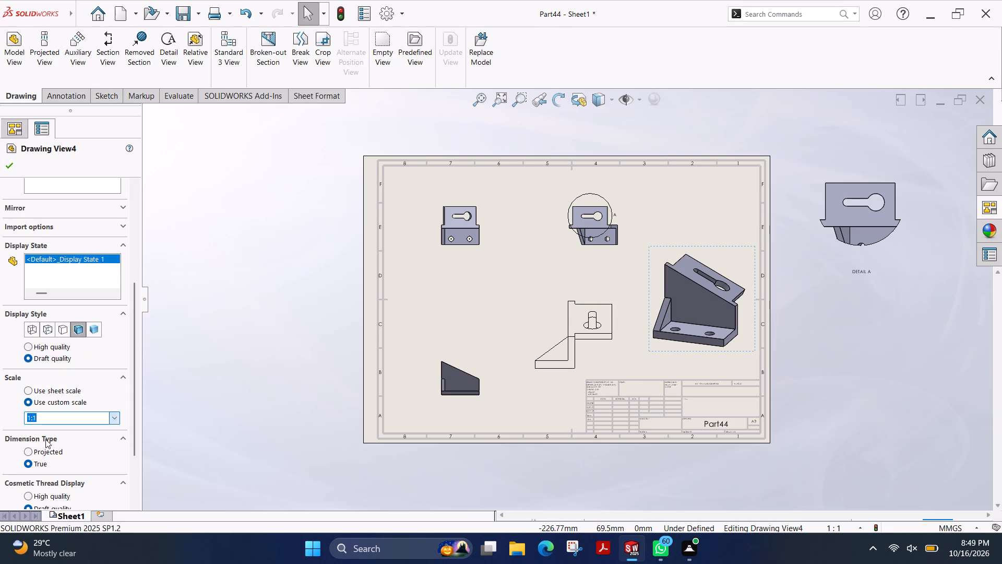
Display the Right view shaded with edges and set its custom scale to 1:2.
click(533, 300)
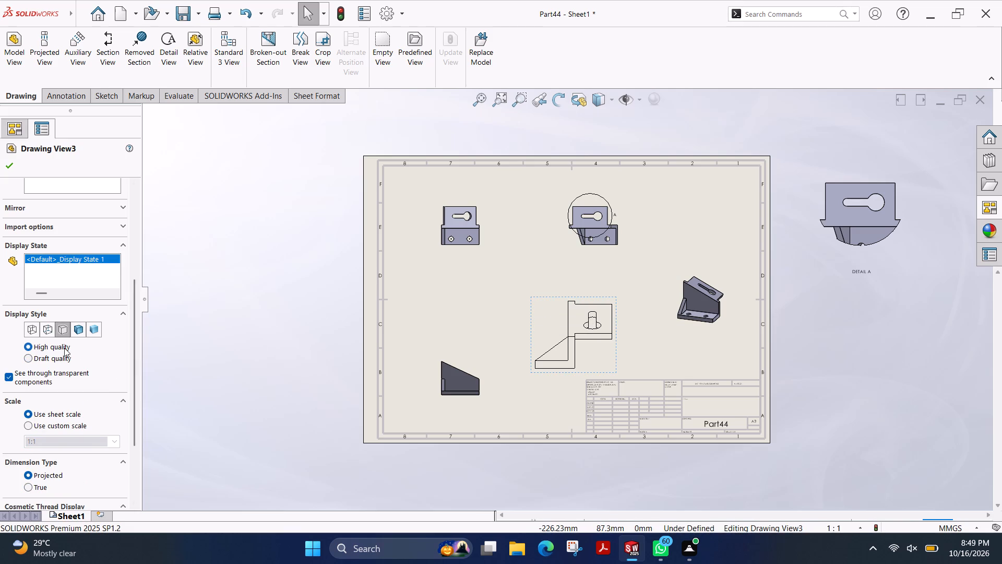
click(73, 332)
click(53, 399)
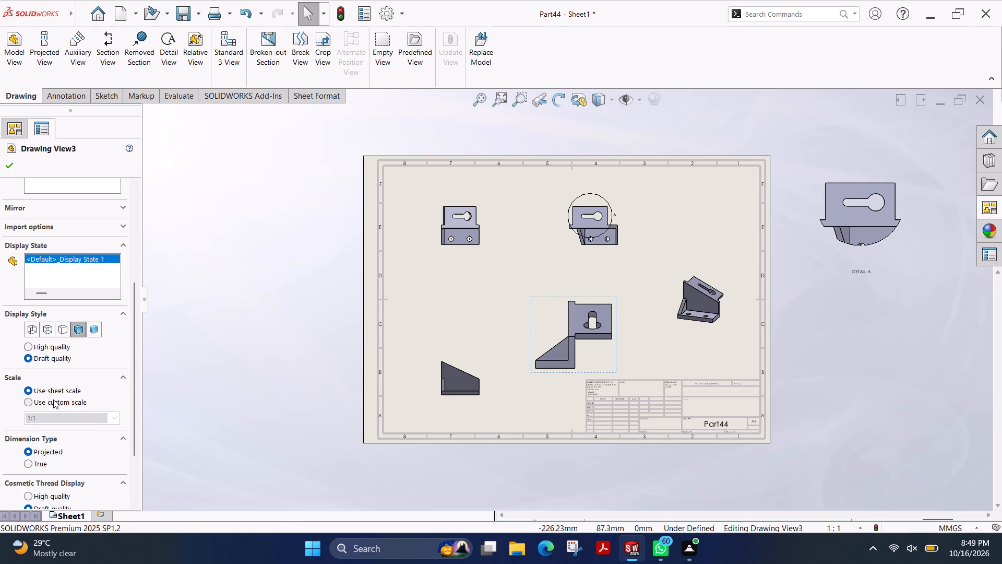
click(114, 414)
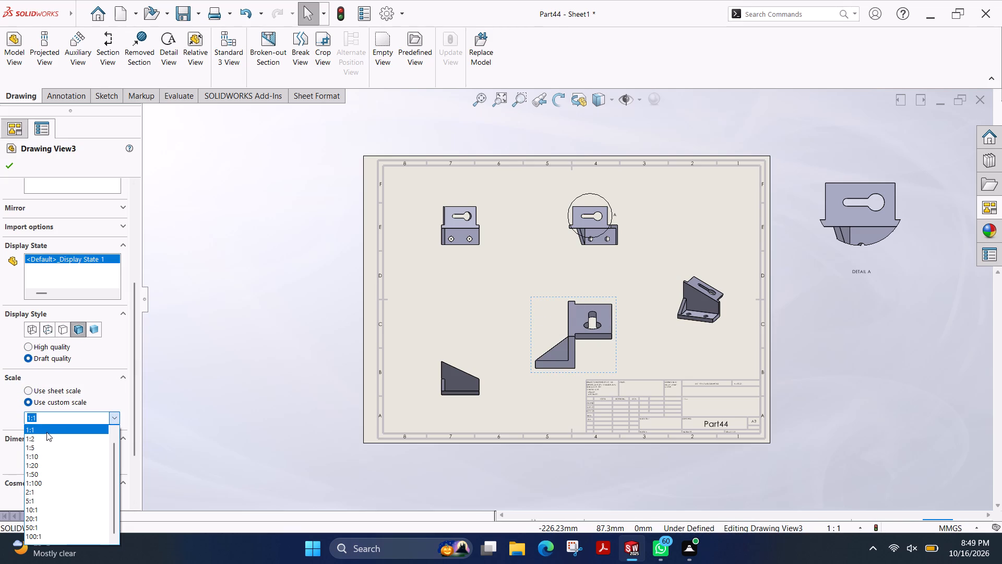
click(43, 439)
click(7, 164)
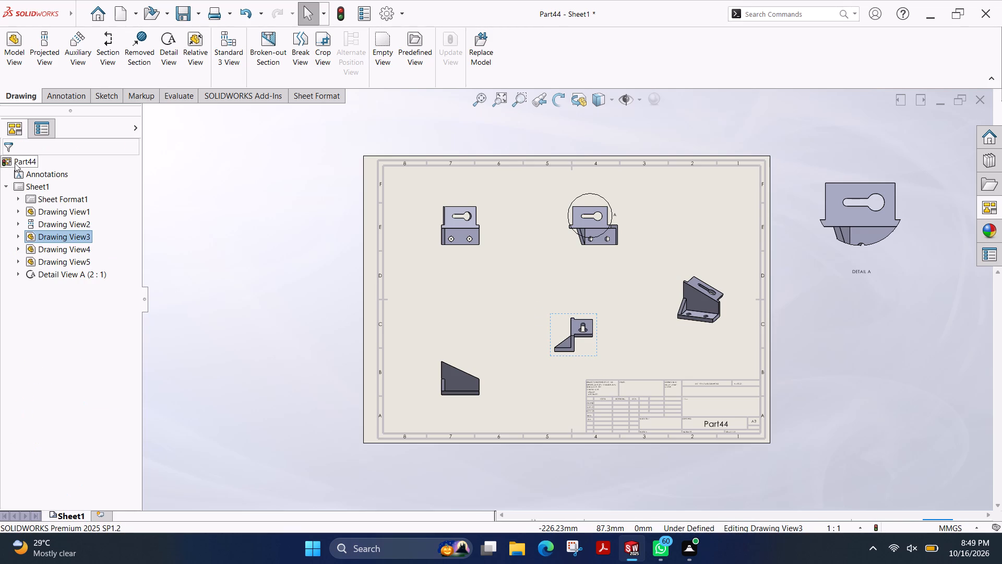
Move the Top view toward the sheet's upper-left corner and bring the sloped-face view closer to it.
scroll(540, 280, down, 3)
scroll(530, 282, up, 1)
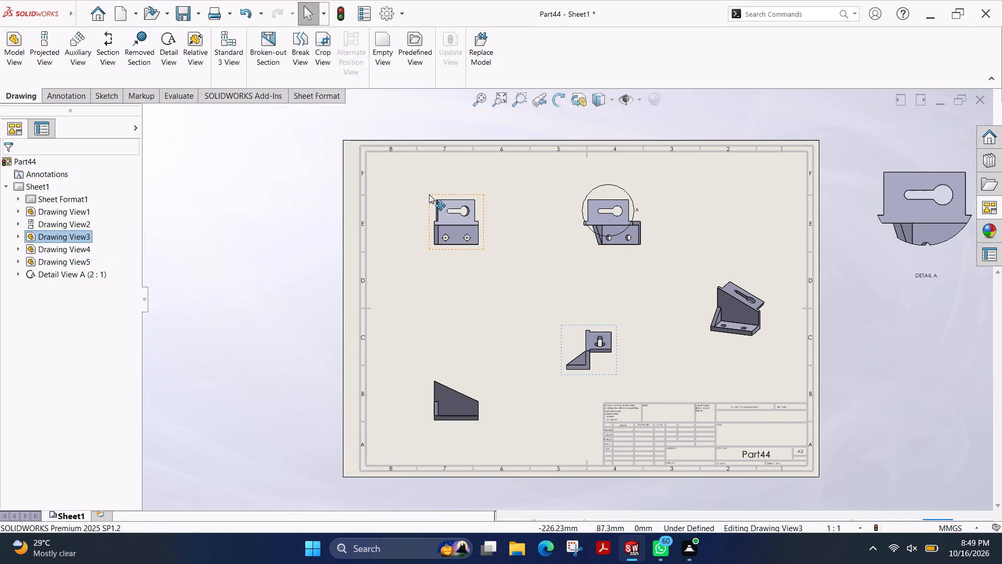
drag(429, 194, 422, 193)
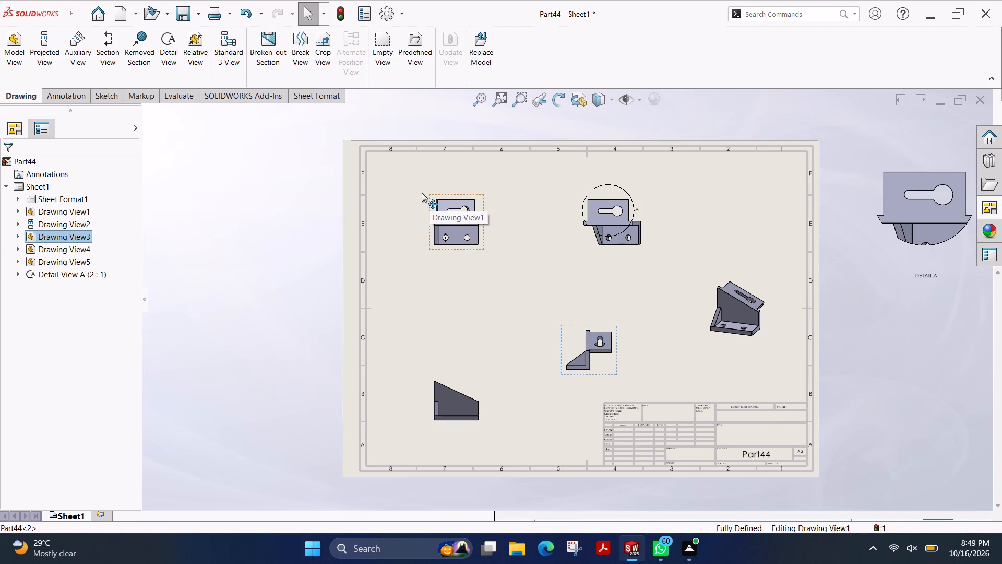
drag(422, 193, 400, 186)
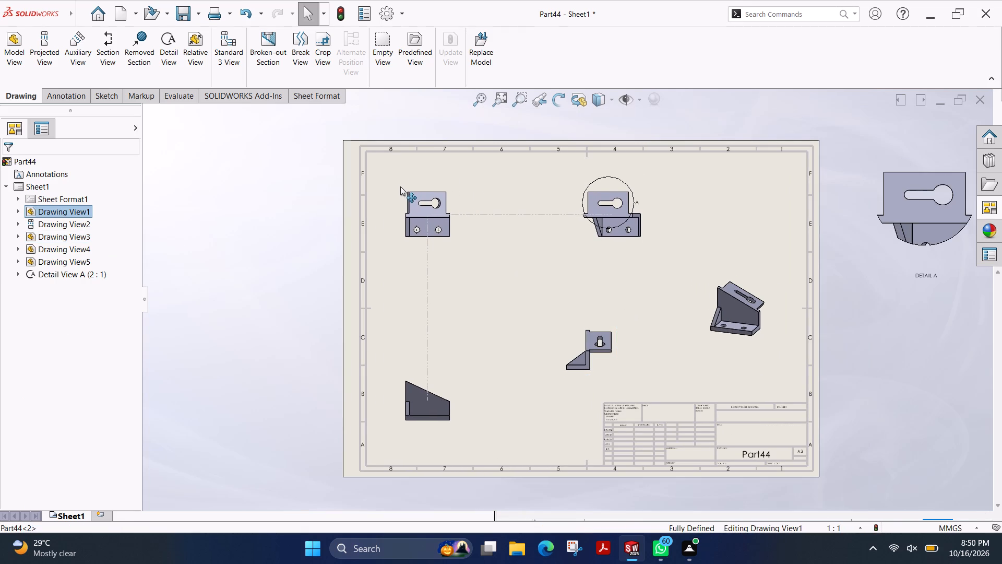
drag(400, 186, 410, 185)
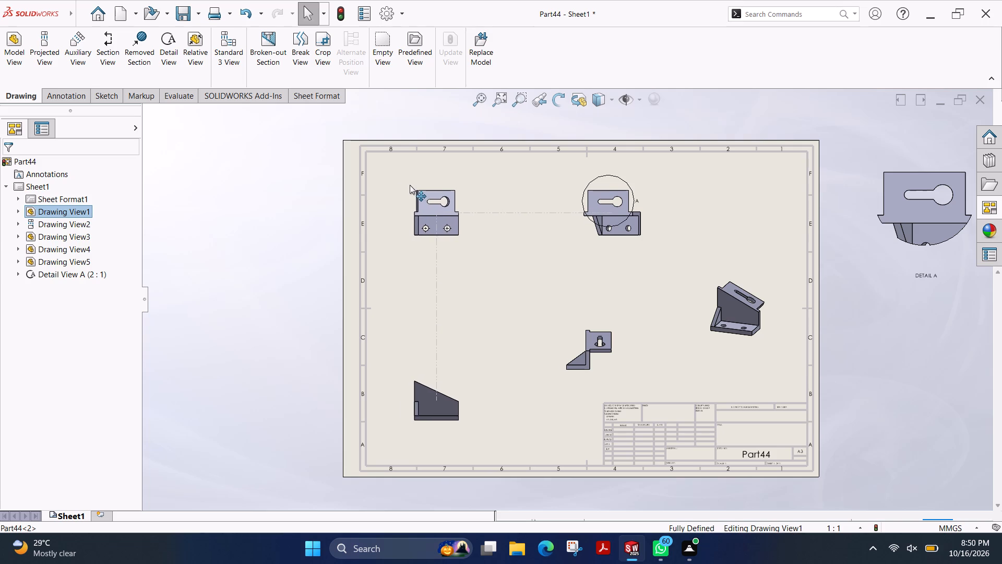
drag(410, 185, 412, 186)
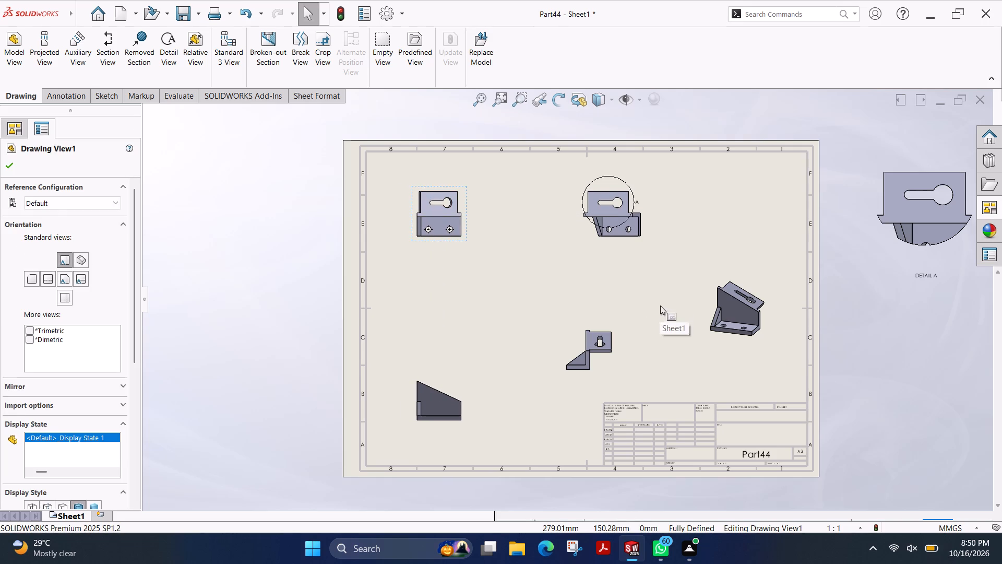
drag(646, 236, 629, 241)
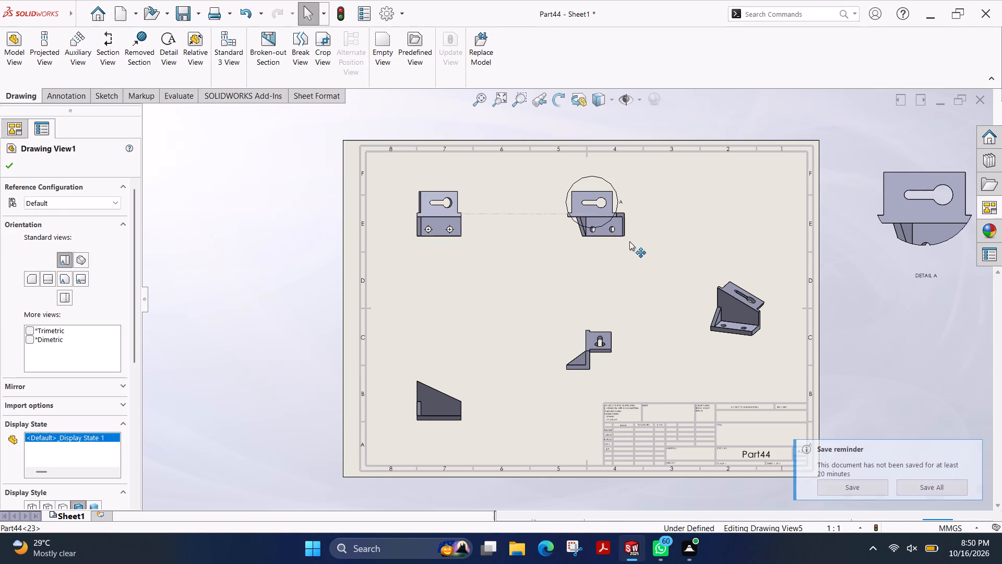
drag(629, 241, 610, 246)
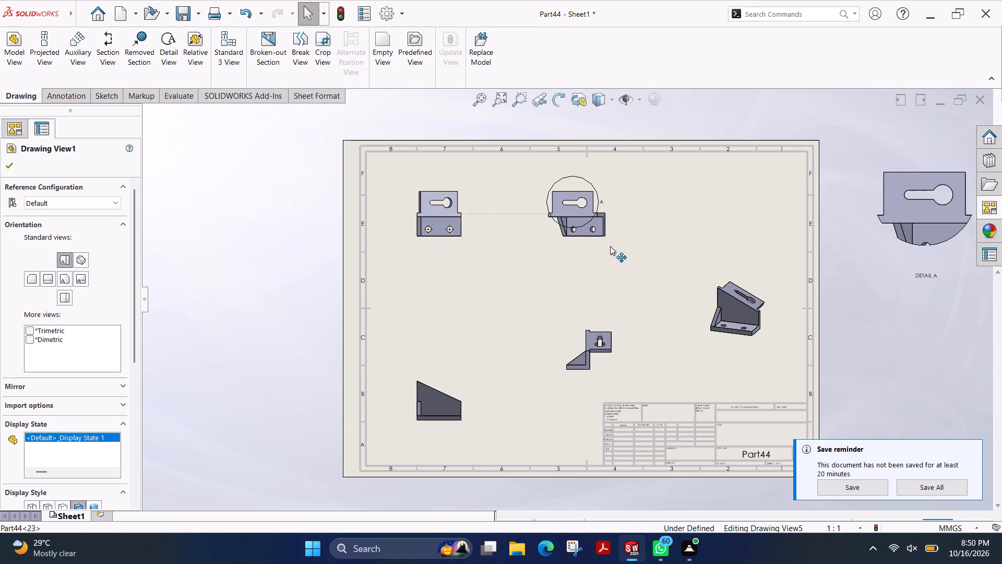
drag(610, 246, 624, 246)
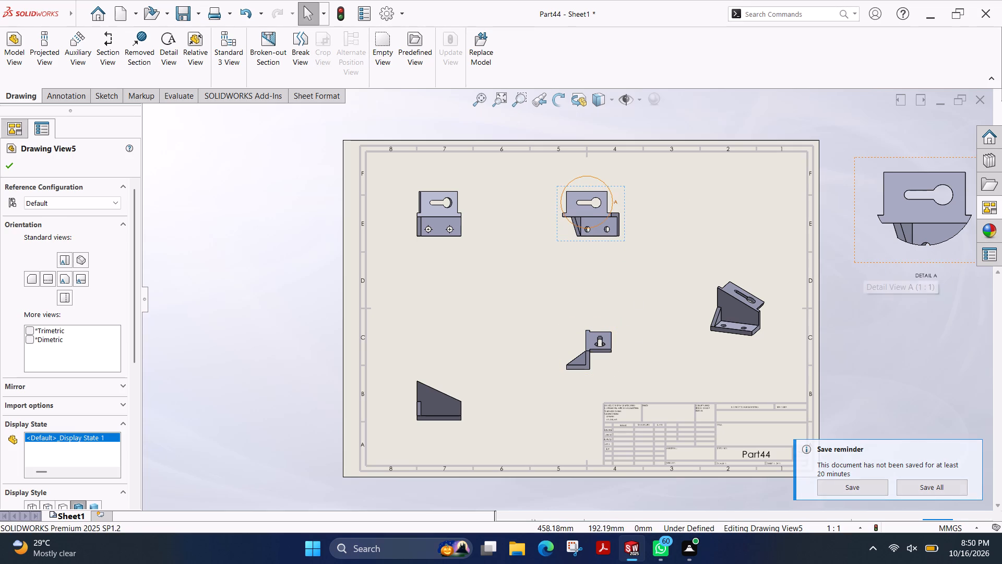
Move the keyhole detail view onto the sheet, into the upper-right corner beside the sloped-face view.
drag(862, 258, 750, 297)
click(868, 296)
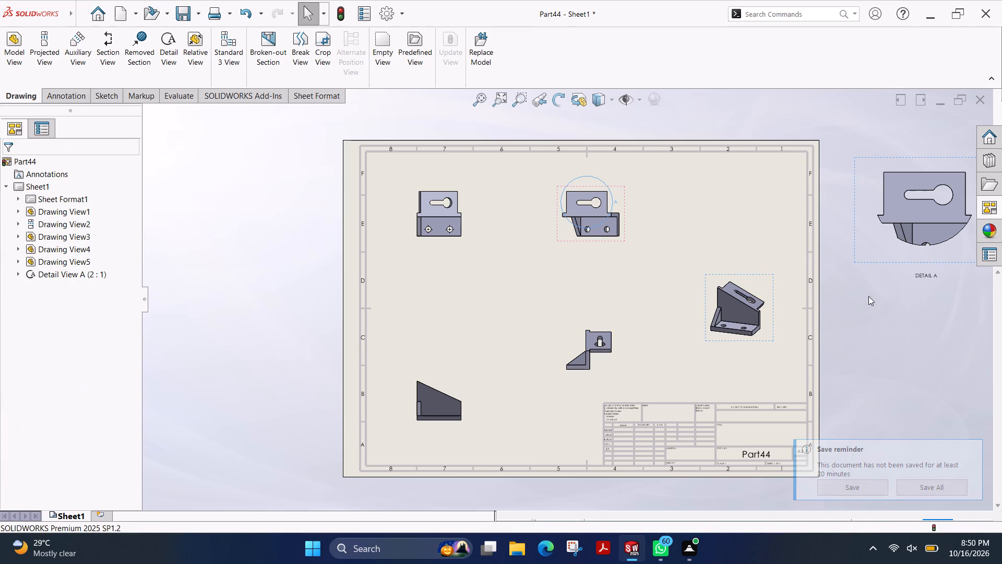
drag(872, 261, 469, 352)
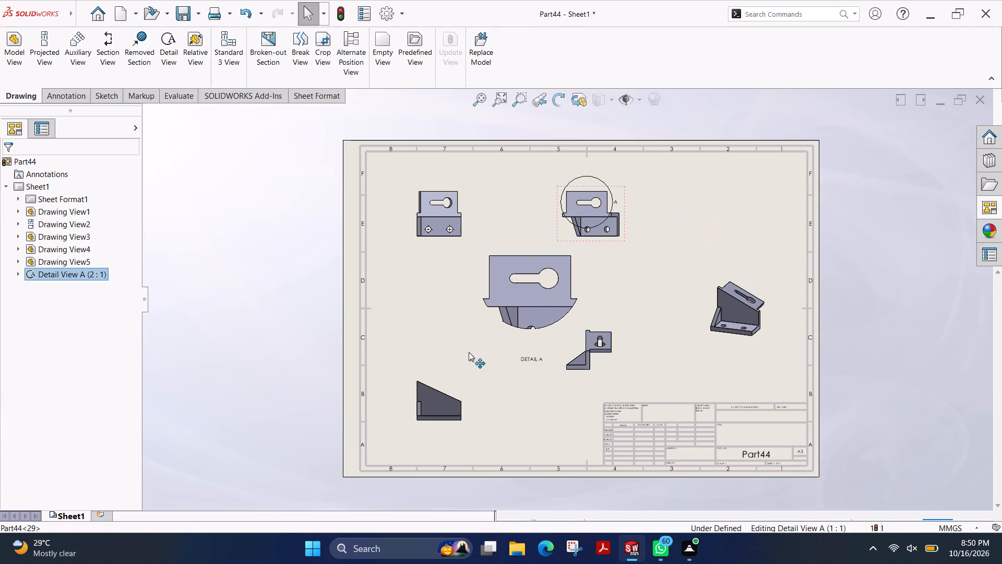
drag(469, 352, 677, 284)
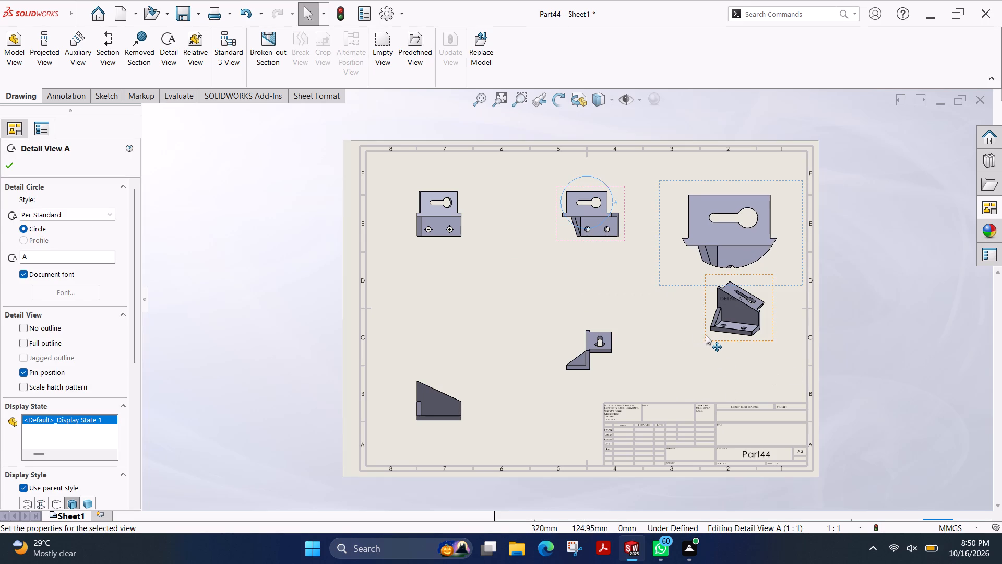
Place the dimetric view below the detail view's label and shift the Right view slightly up and toward the dimetric view.
drag(707, 336, 698, 367)
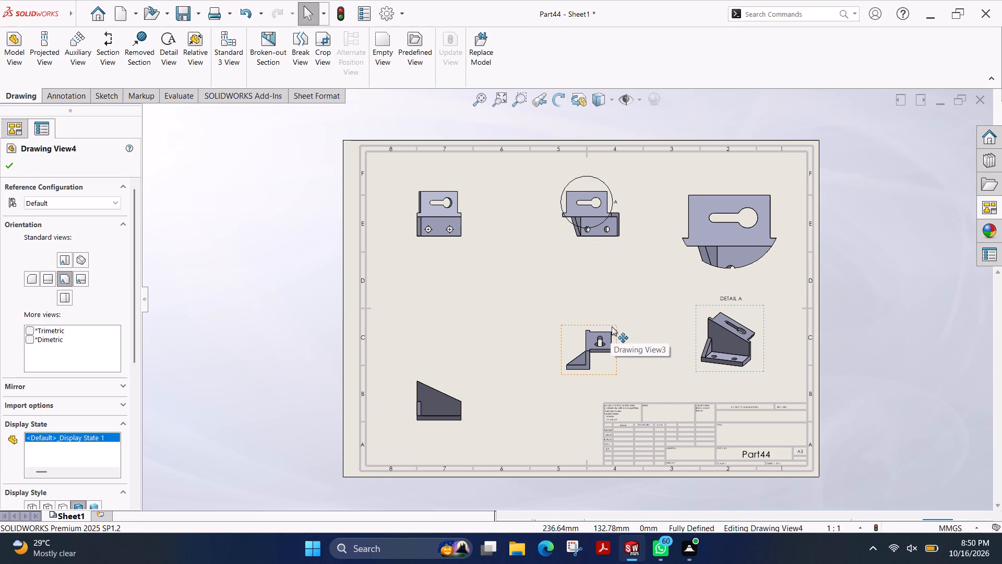
drag(613, 324, 629, 316)
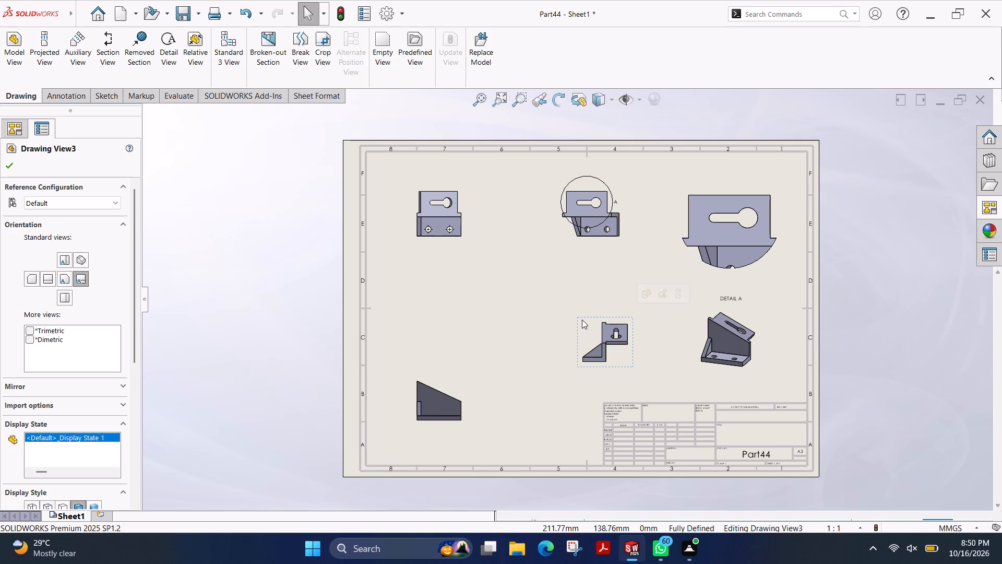
drag(580, 316, 577, 305)
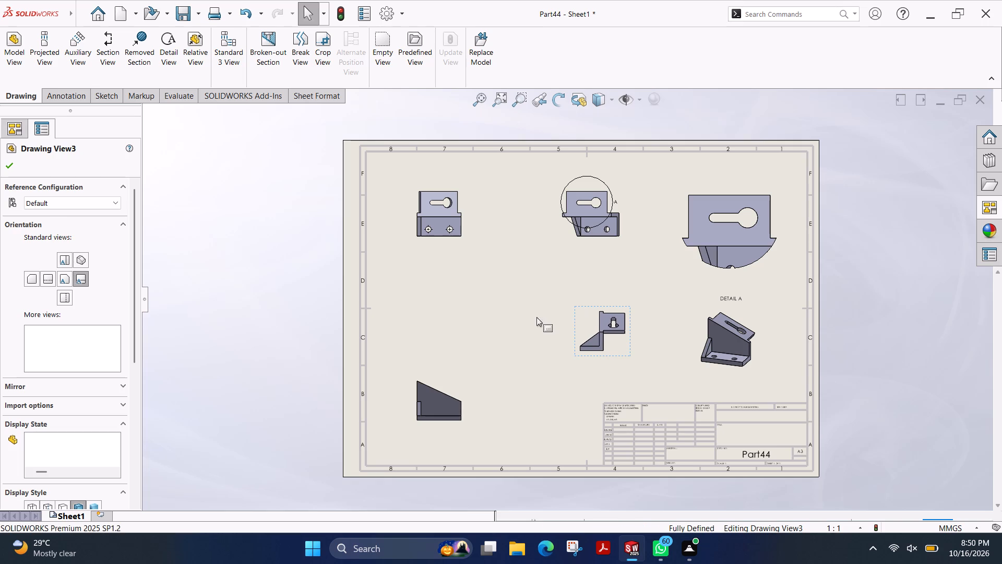
Shift the Top view slightly toward the sloped-face view and raise the Front view a little beneath it.
drag(466, 239, 480, 240)
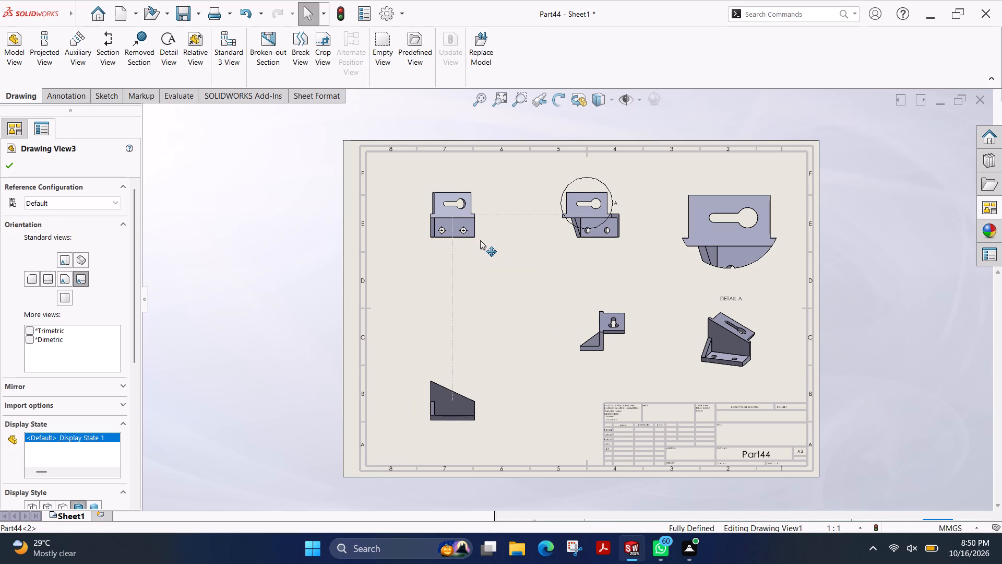
drag(480, 240, 485, 242)
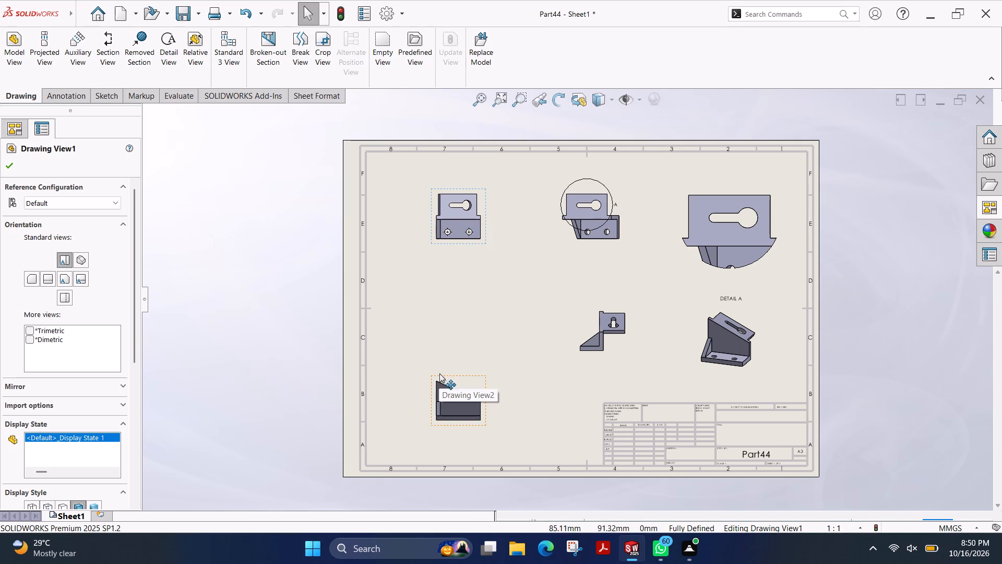
drag(439, 373, 438, 359)
Dimension the height of the narrow strip above the two-hole area in the Top view, placing it left of the view.
scroll(447, 219, down, 4)
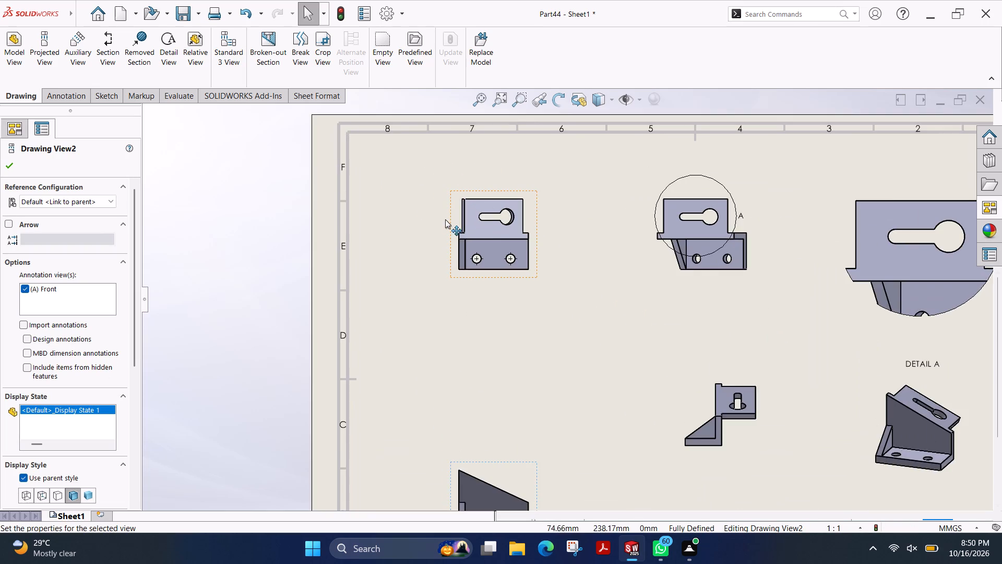
scroll(536, 246, down, 5)
scroll(563, 244, up, 4)
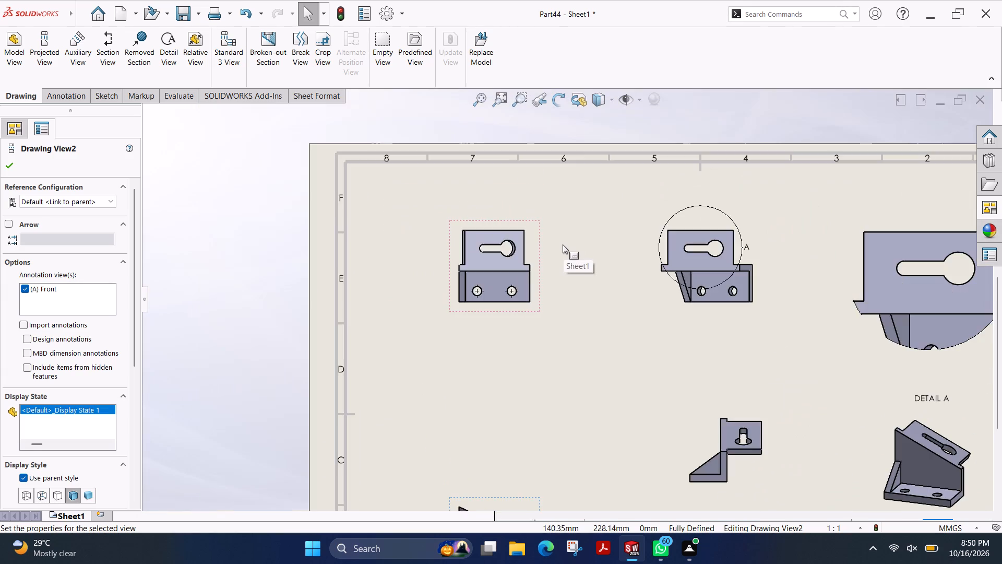
scroll(563, 244, up, 3)
scroll(609, 278, down, 8)
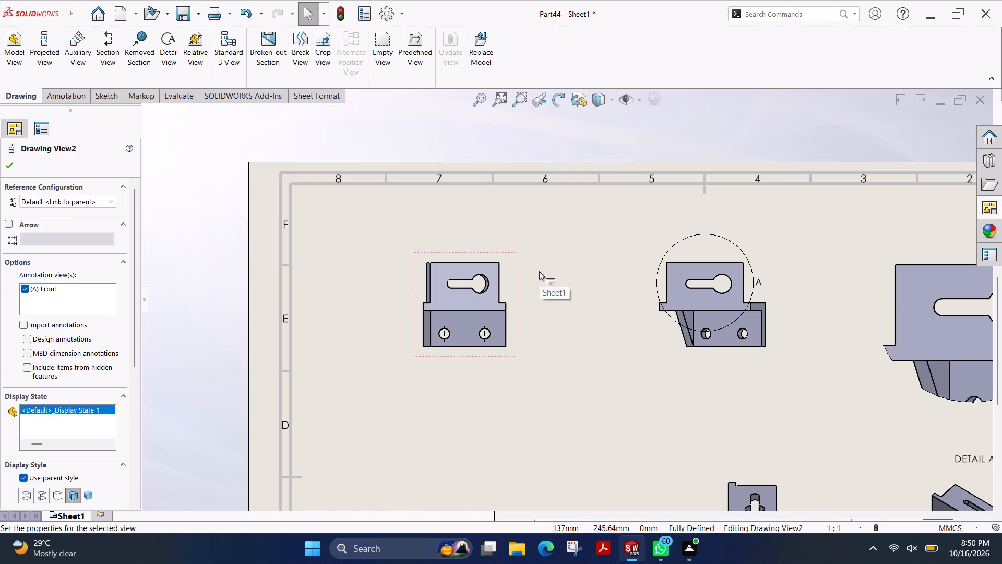
scroll(568, 342, up, 4)
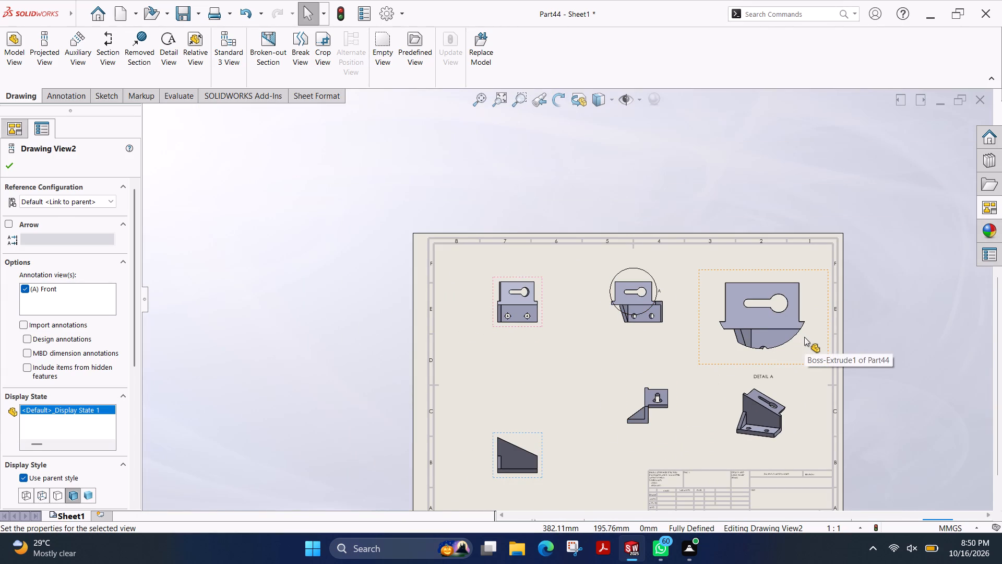
scroll(568, 290, down, 4)
scroll(479, 307, down, 4)
scroll(522, 307, down, 4)
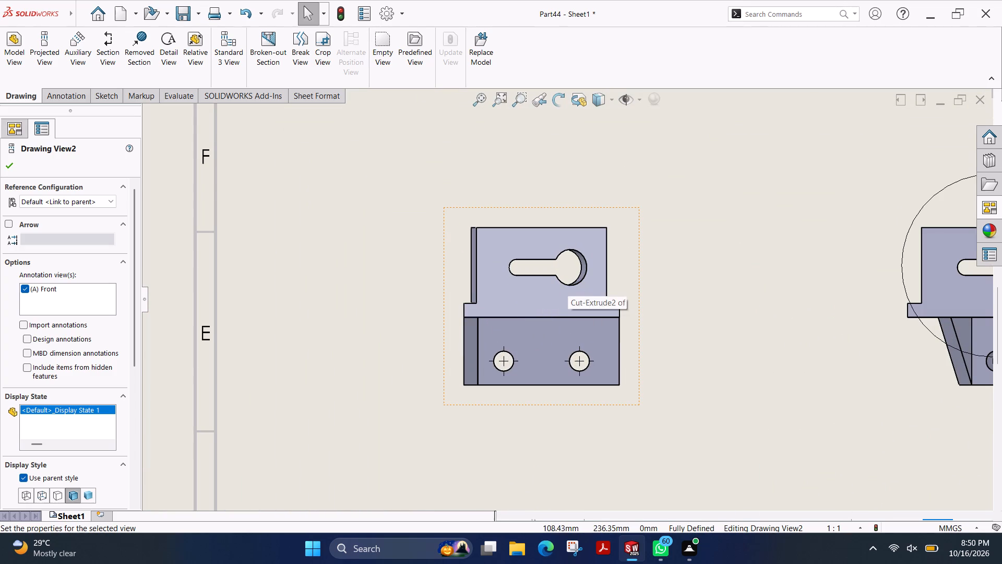
scroll(482, 285, down, 2)
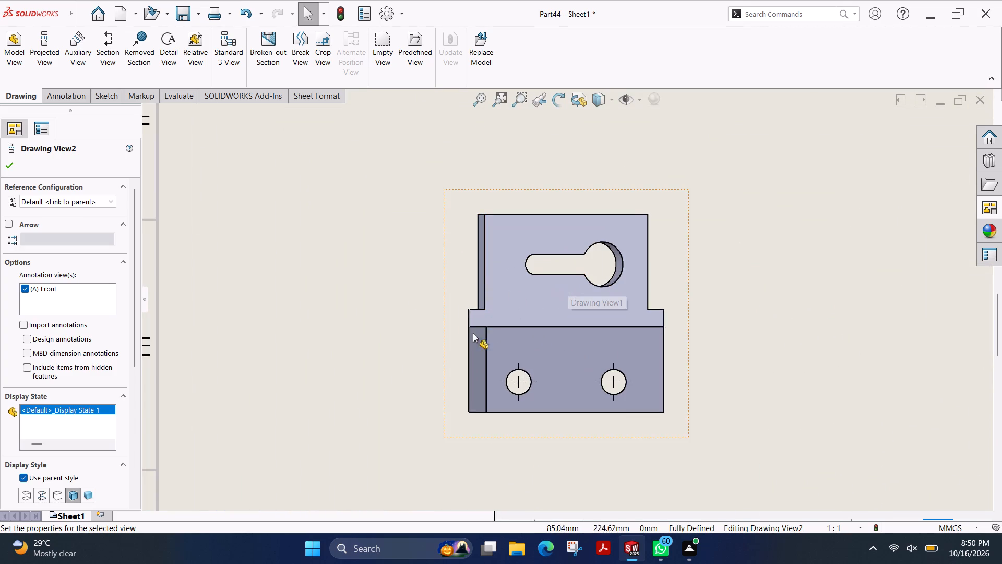
scroll(425, 305, down, 1)
click(70, 96)
click(21, 41)
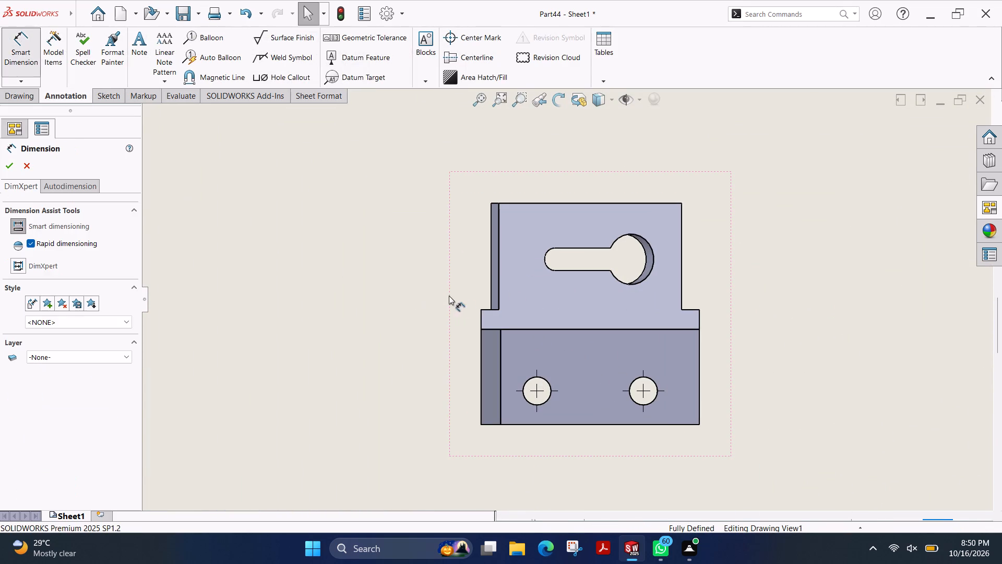
click(488, 310)
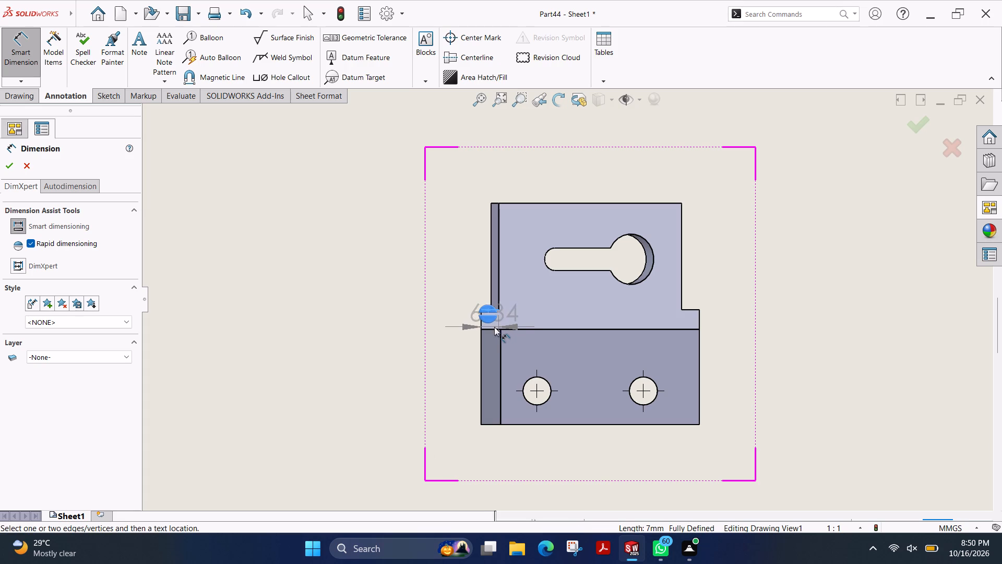
click(493, 329)
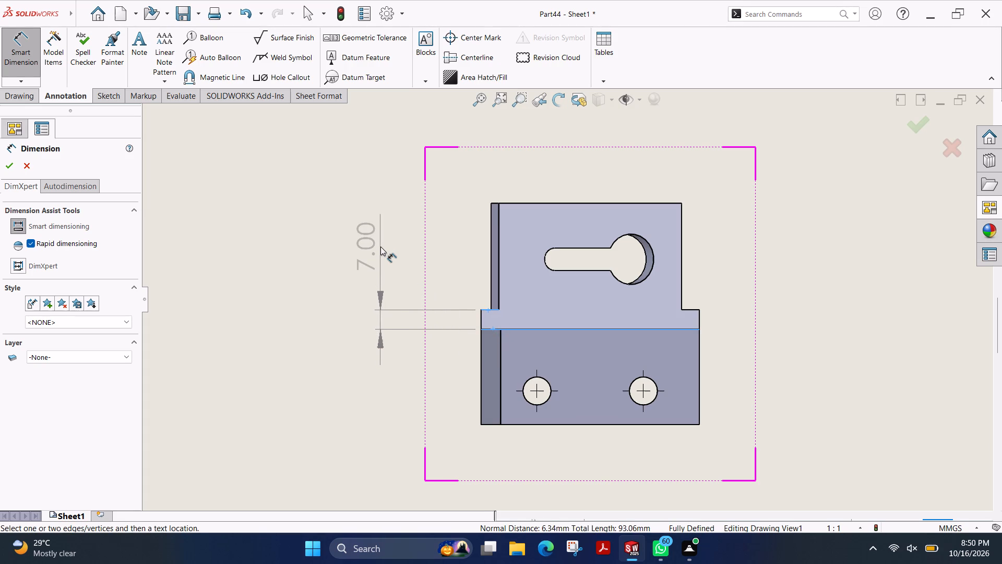
click(380, 246)
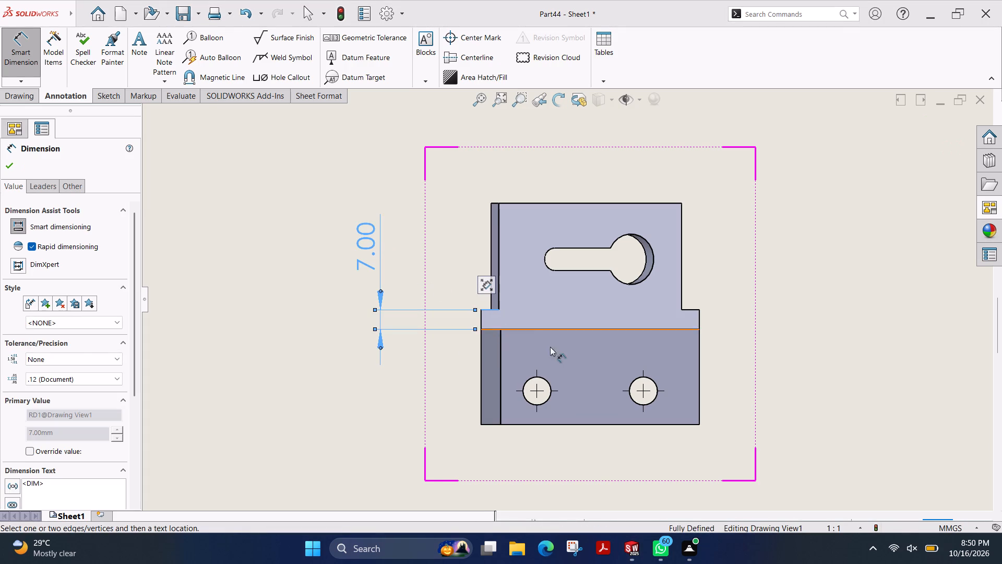
Dimension the left base hole's centre from the bracket's lower edge and from its left edge in the Top view.
click(543, 390)
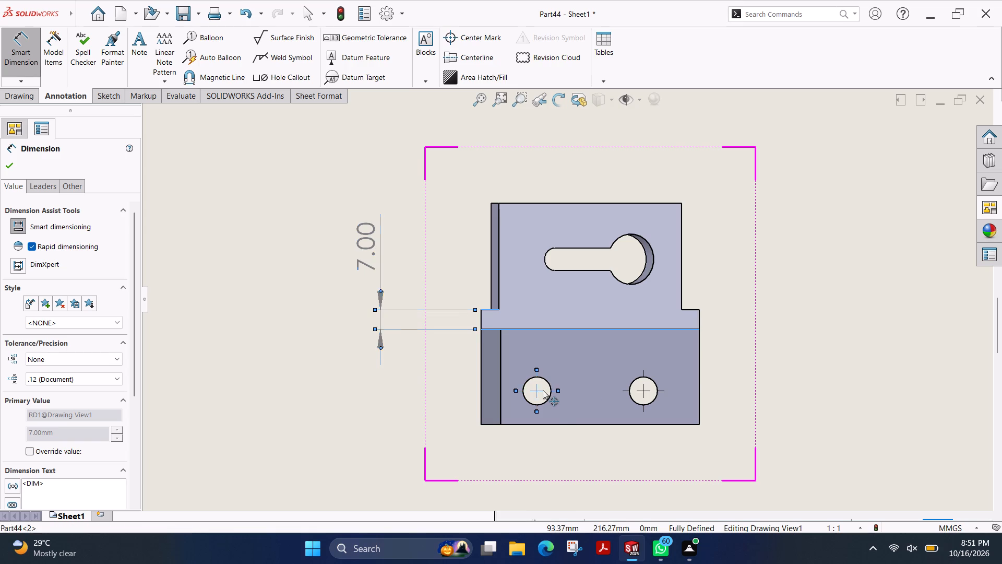
click(552, 423)
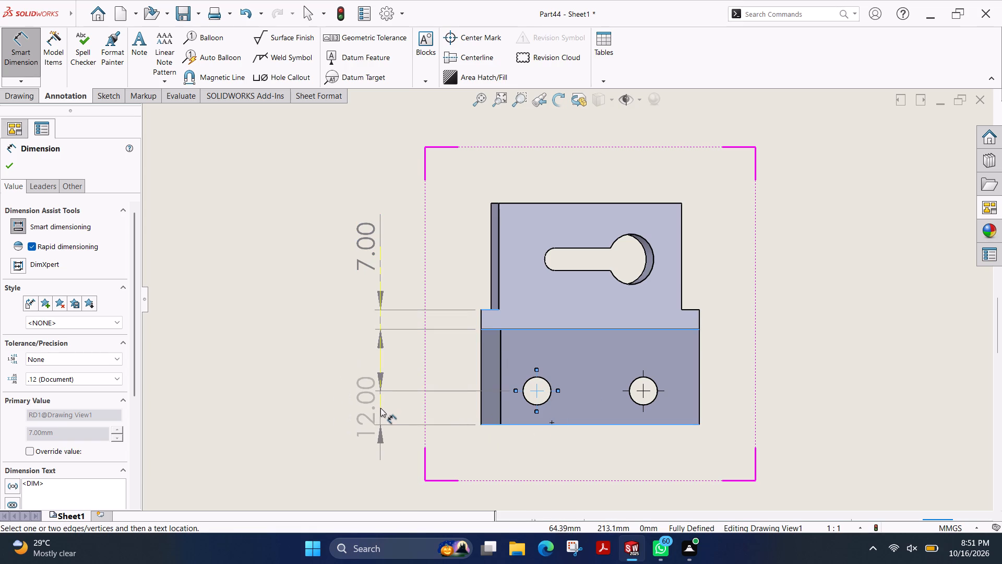
click(377, 465)
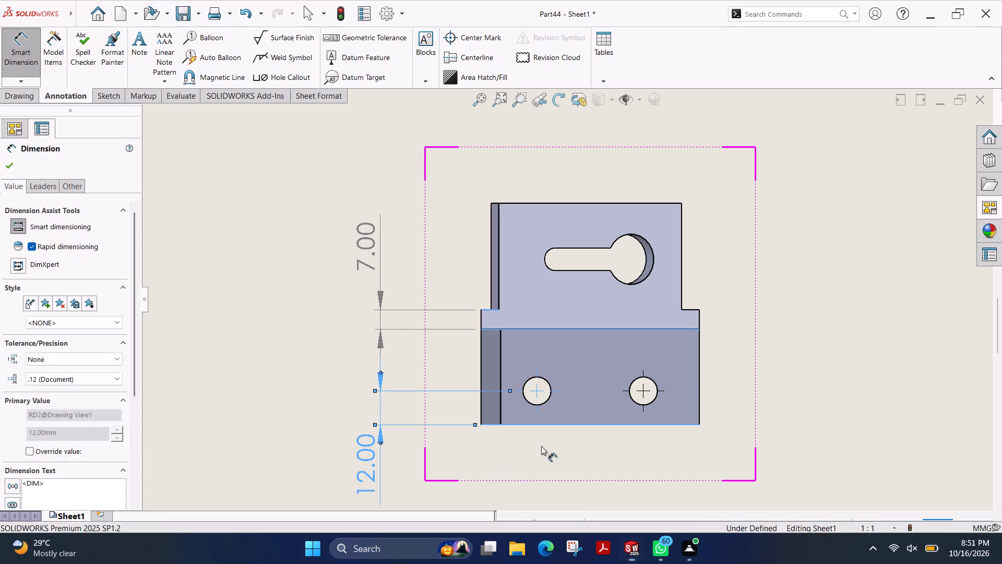
click(483, 369)
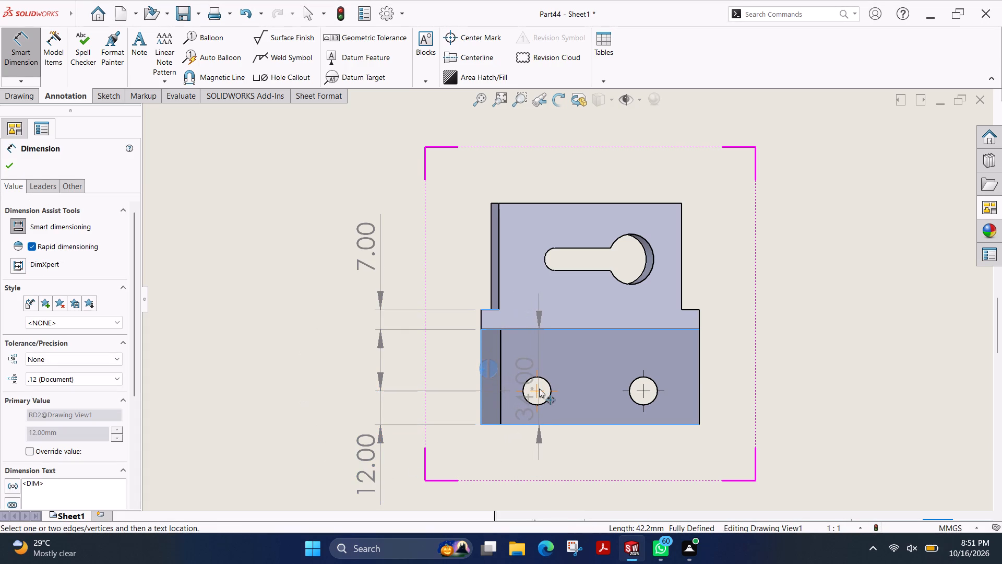
click(539, 389)
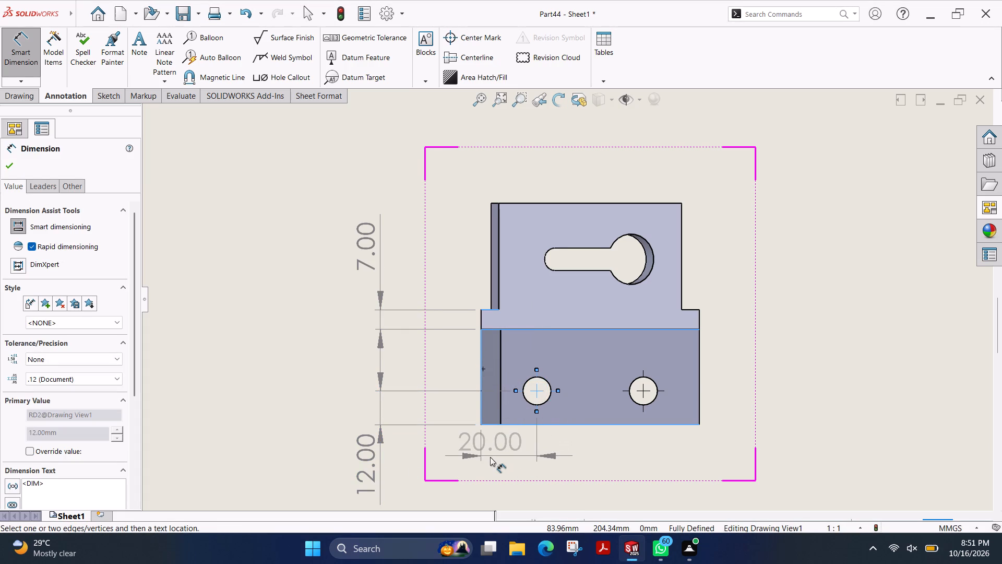
scroll(490, 457, up, 2)
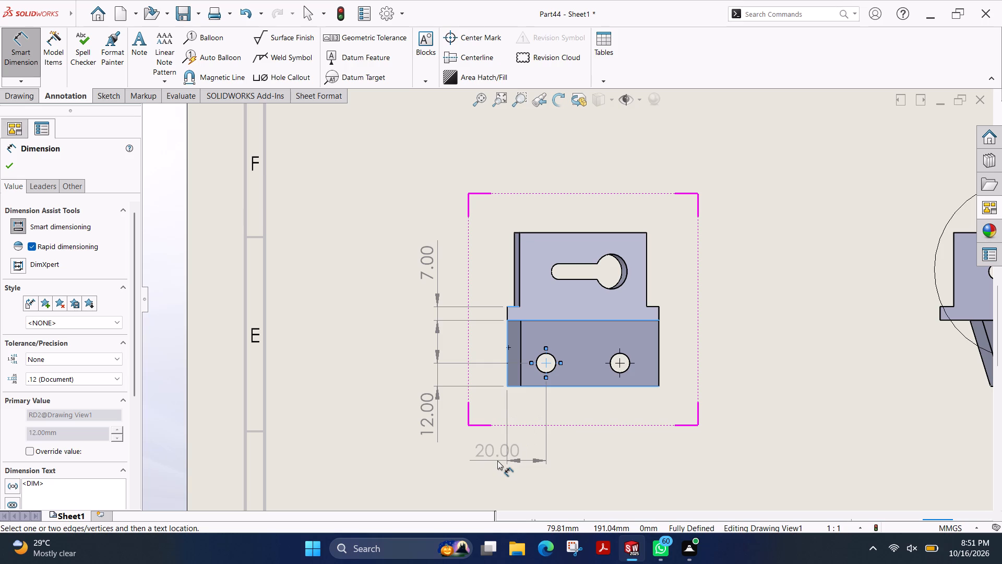
click(438, 471)
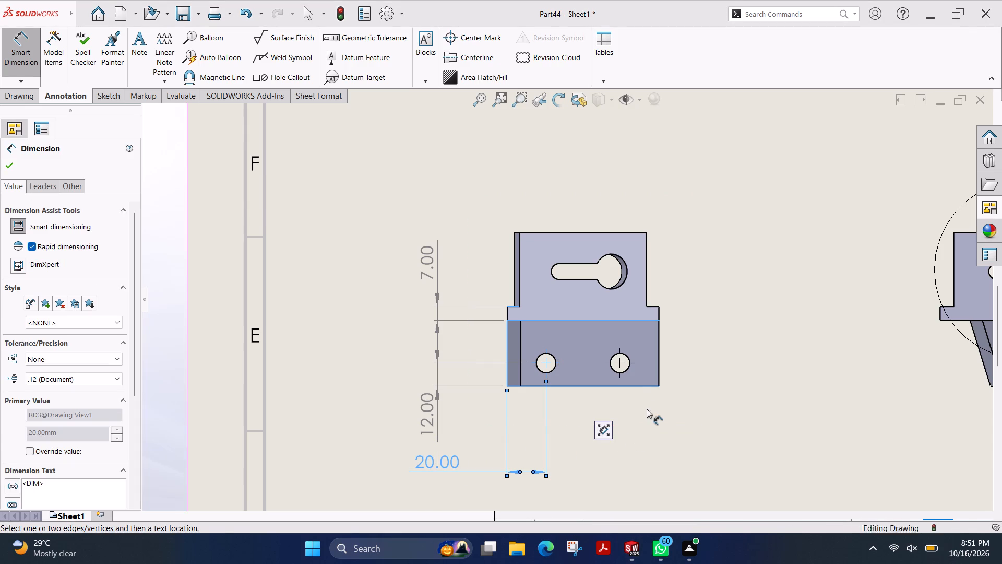
Add a diameter dimension to the right base hole, placed below the Top view.
click(625, 370)
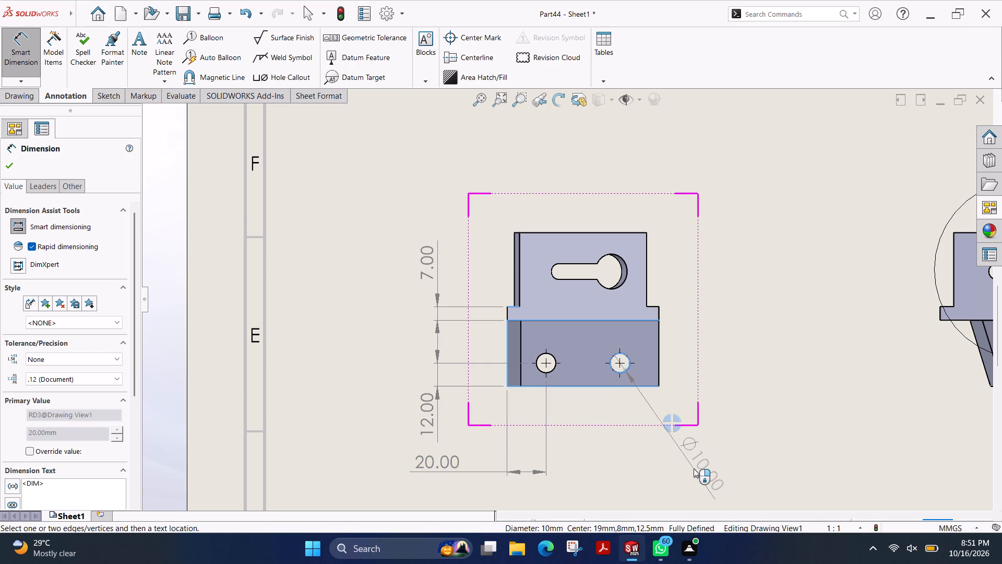
click(684, 474)
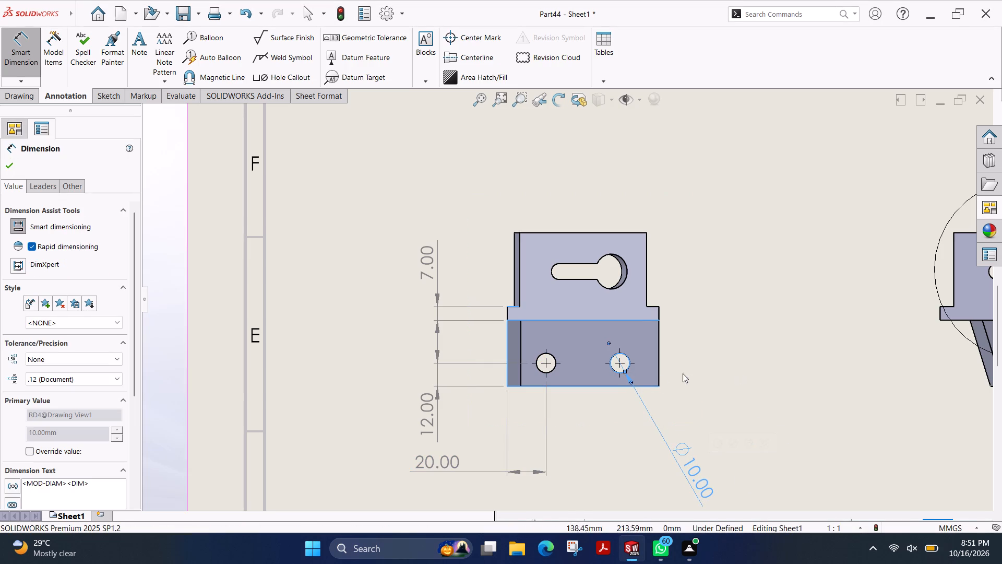
Add center marks to the keyhole's large round end and to its narrow slot end in Detail A.
scroll(748, 333, up, 3)
scroll(770, 368, up, 2)
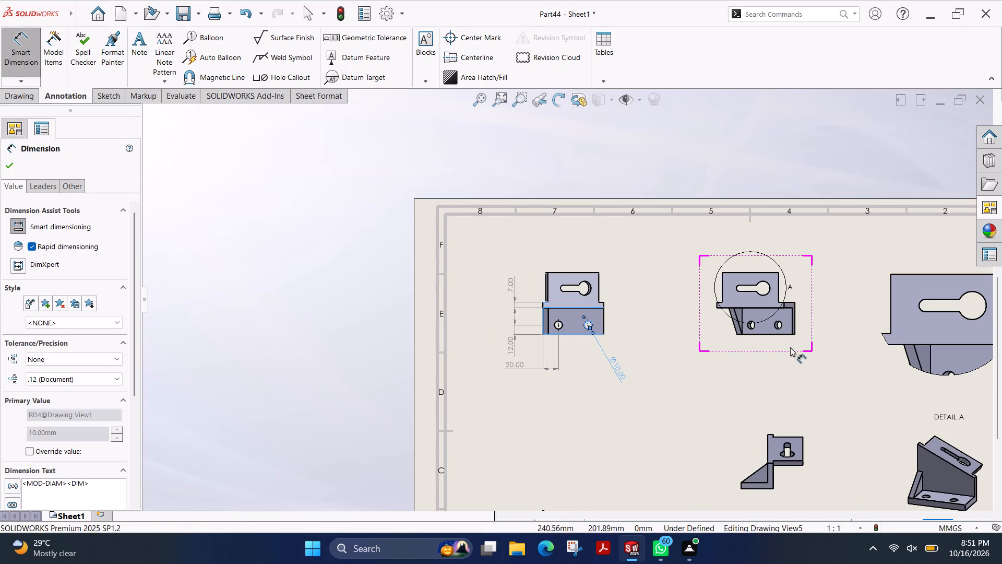
scroll(898, 363, up, 2)
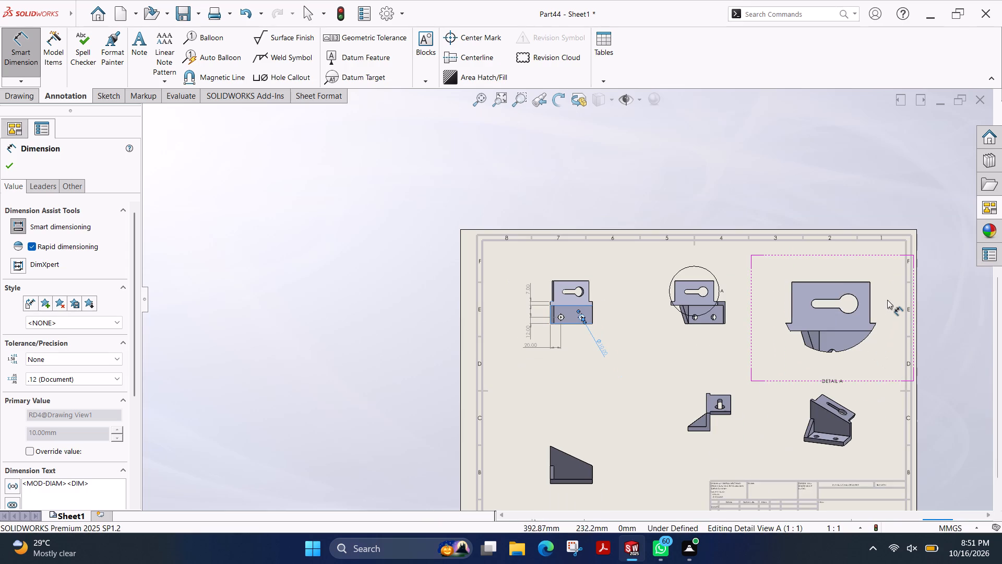
scroll(887, 300, down, 2)
scroll(818, 303, down, 4)
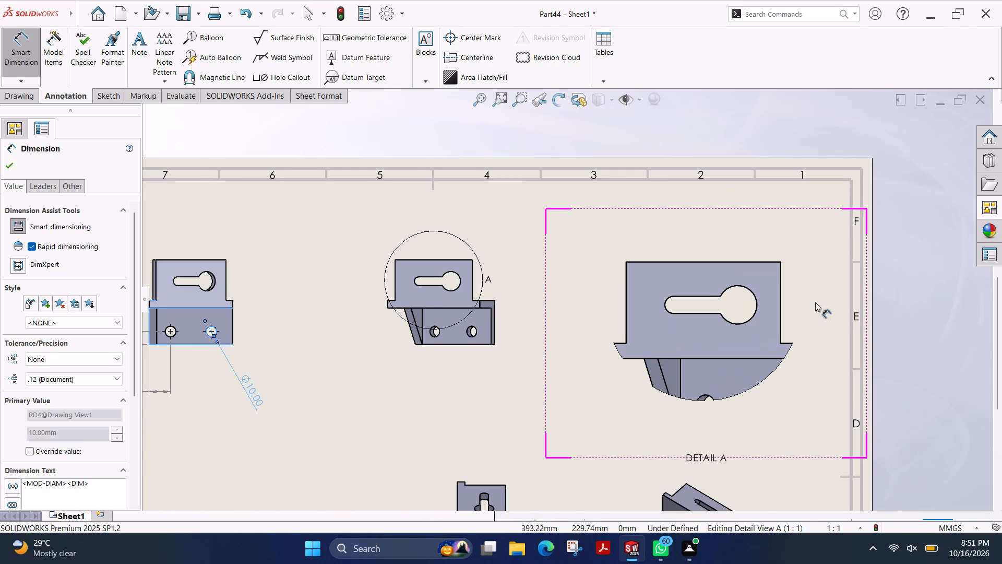
scroll(815, 302, down, 1)
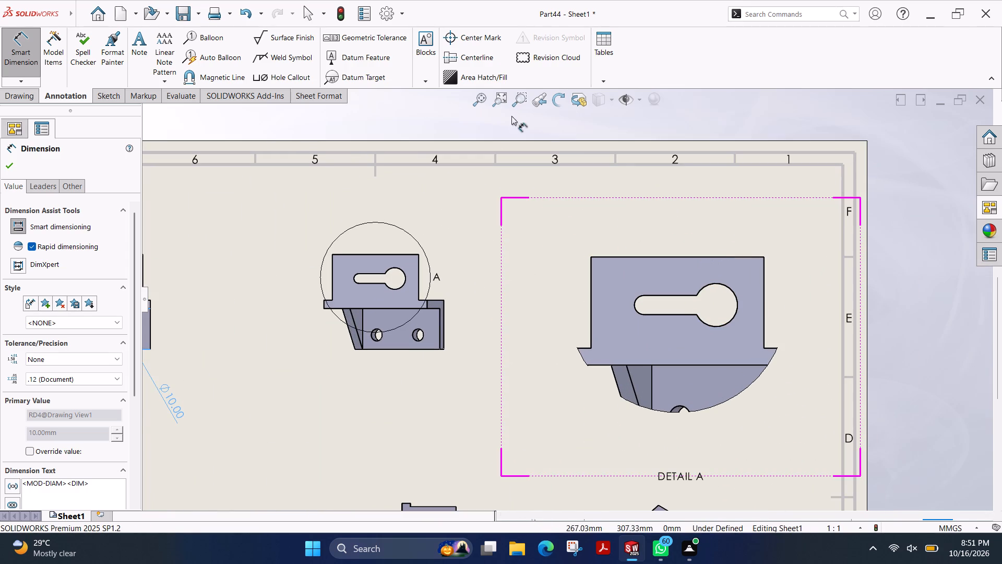
click(478, 42)
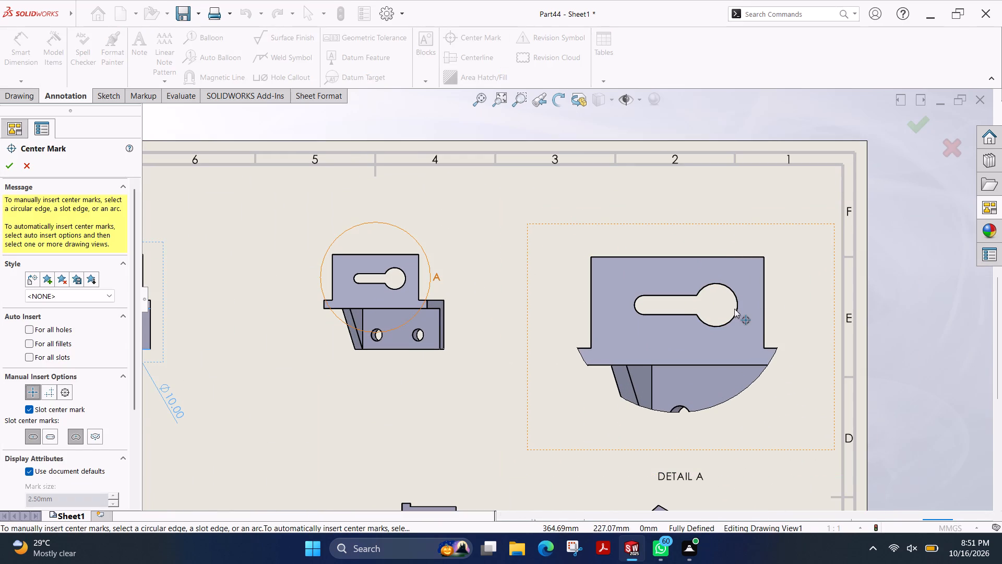
click(738, 310)
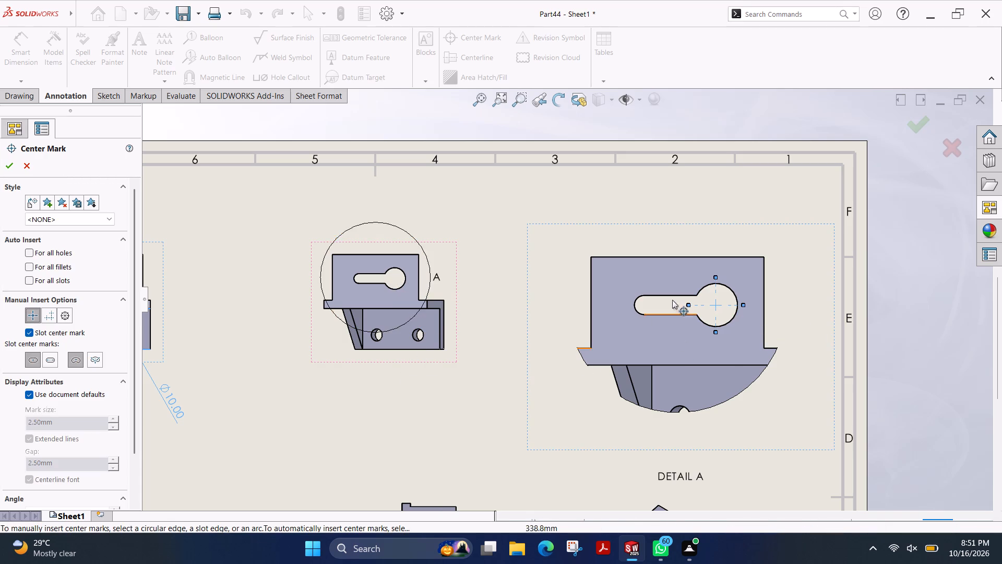
click(634, 305)
scroll(423, 373, up, 1)
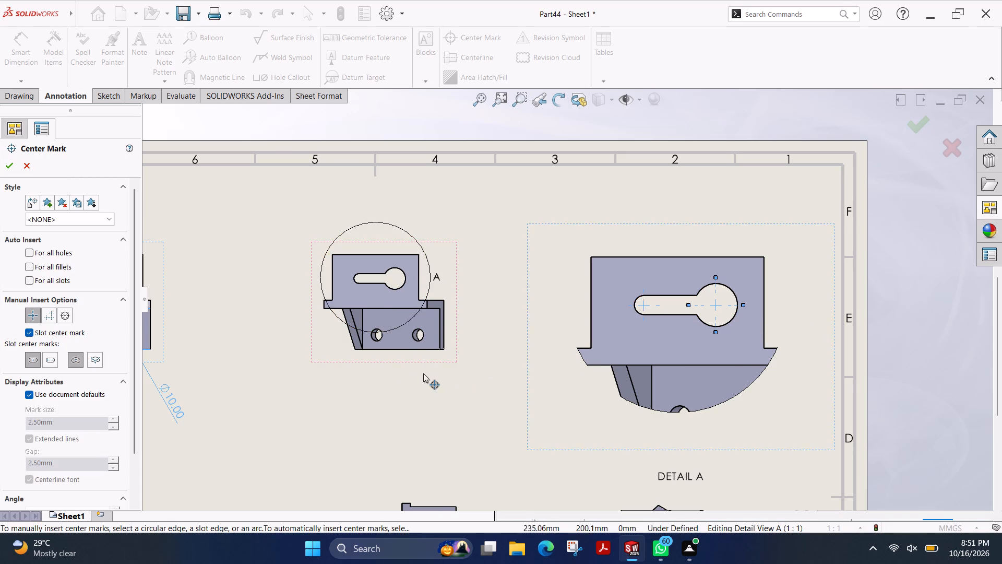
scroll(423, 373, up, 1)
scroll(261, 318, down, 3)
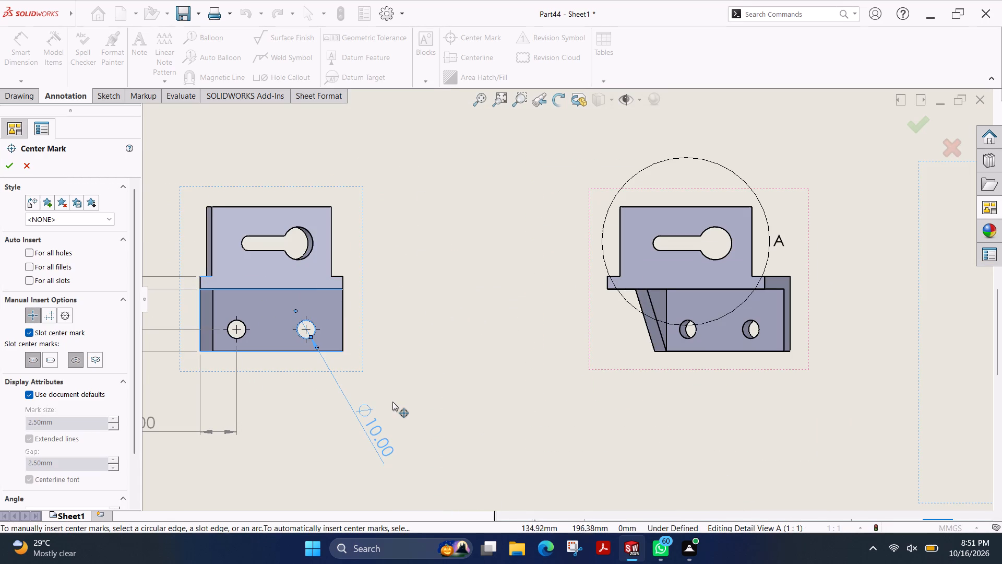
scroll(426, 441, up, 6)
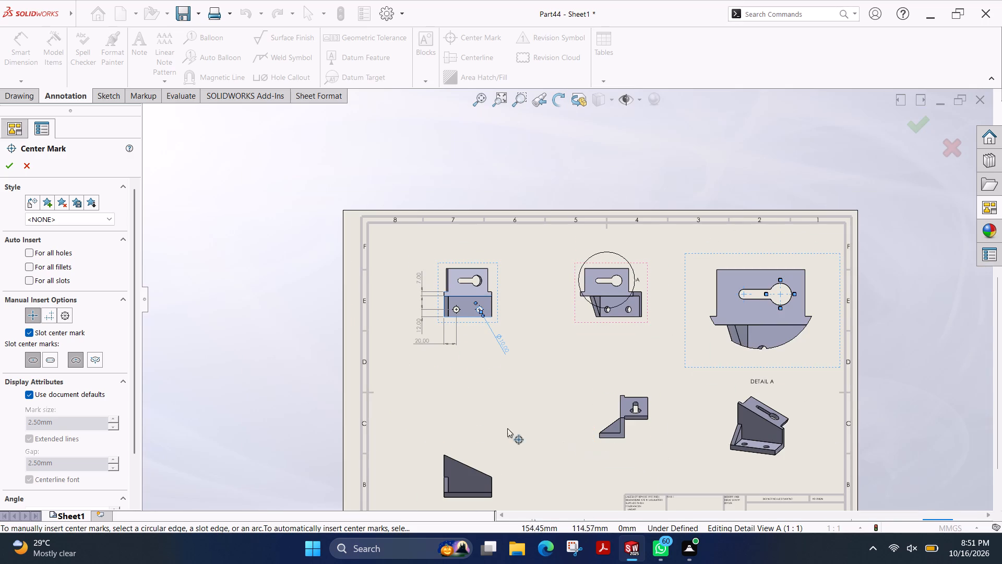
scroll(723, 328, down, 3)
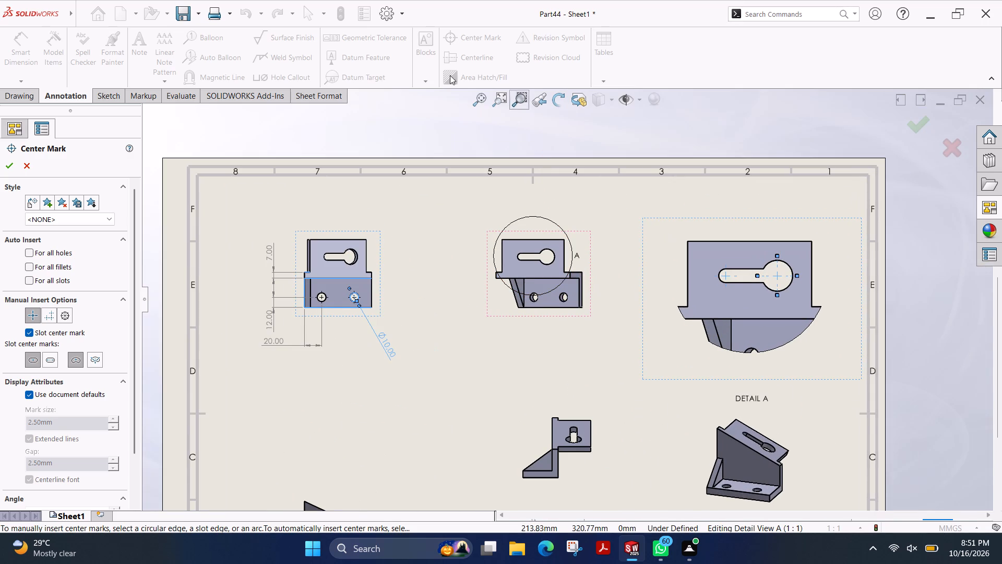
click(10, 164)
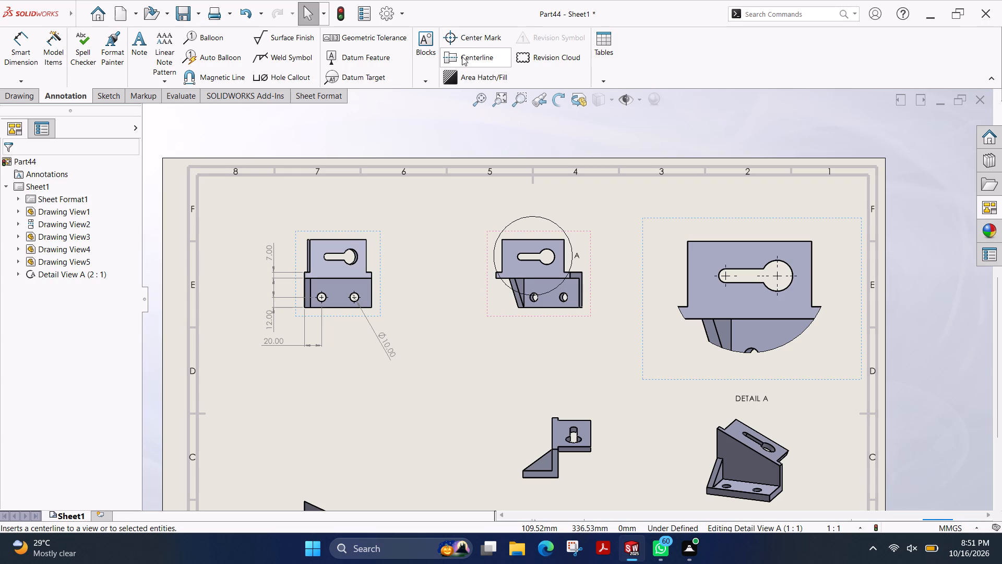
Dimension the keyhole's large round centre from the bracket's top edge in Detail A, placing it right of the view.
scroll(751, 236, down, 1)
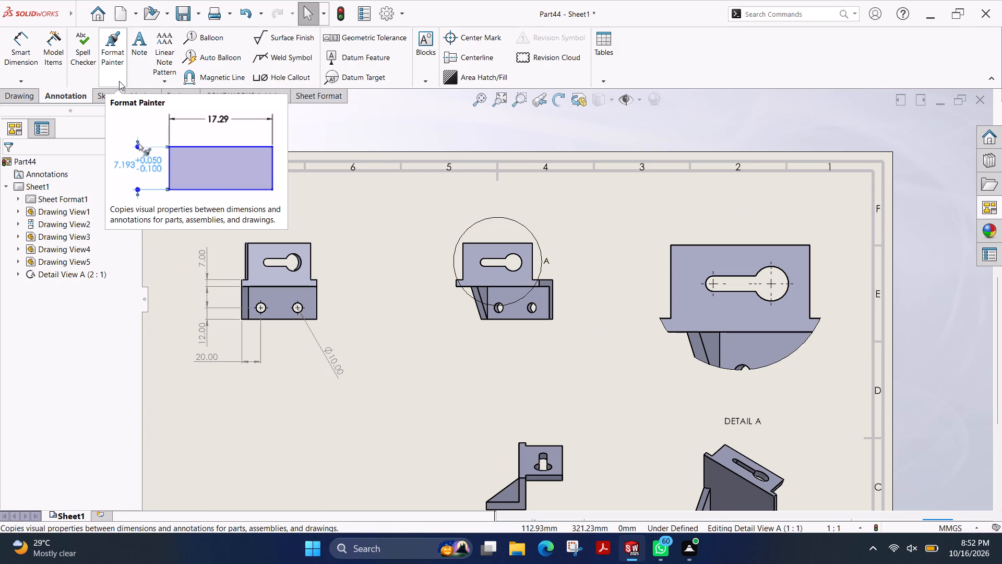
click(13, 48)
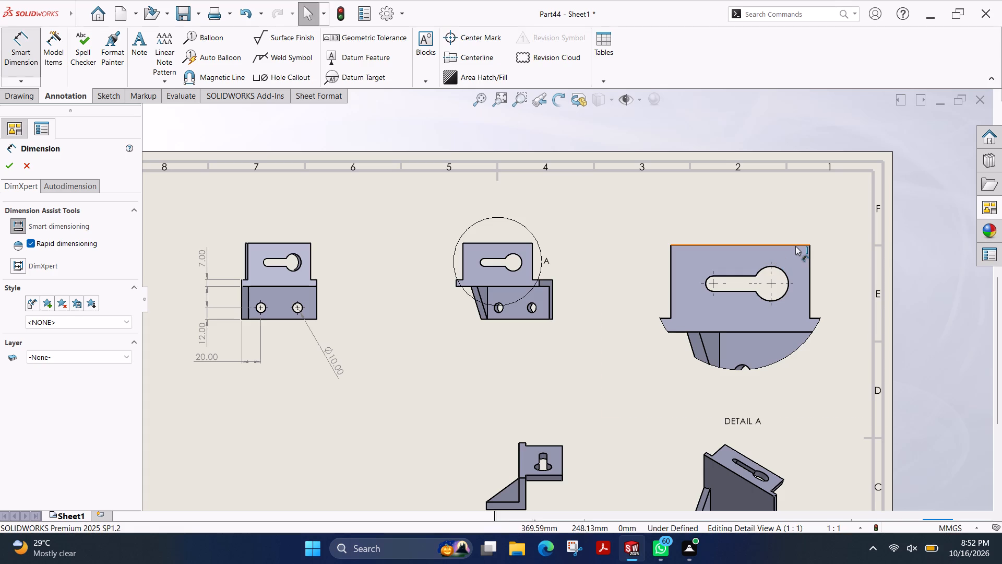
click(792, 244)
click(762, 283)
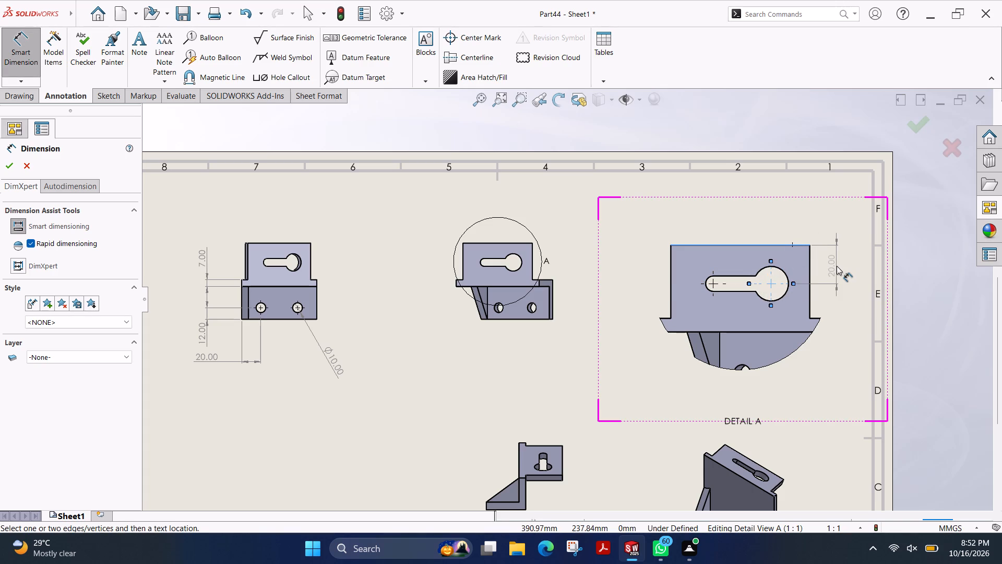
click(837, 266)
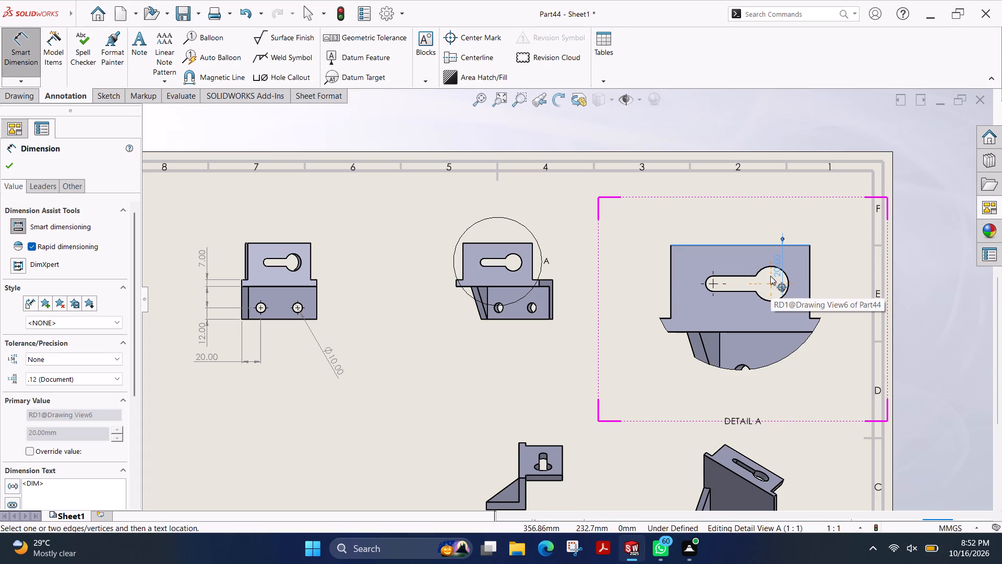
drag(782, 238, 800, 234)
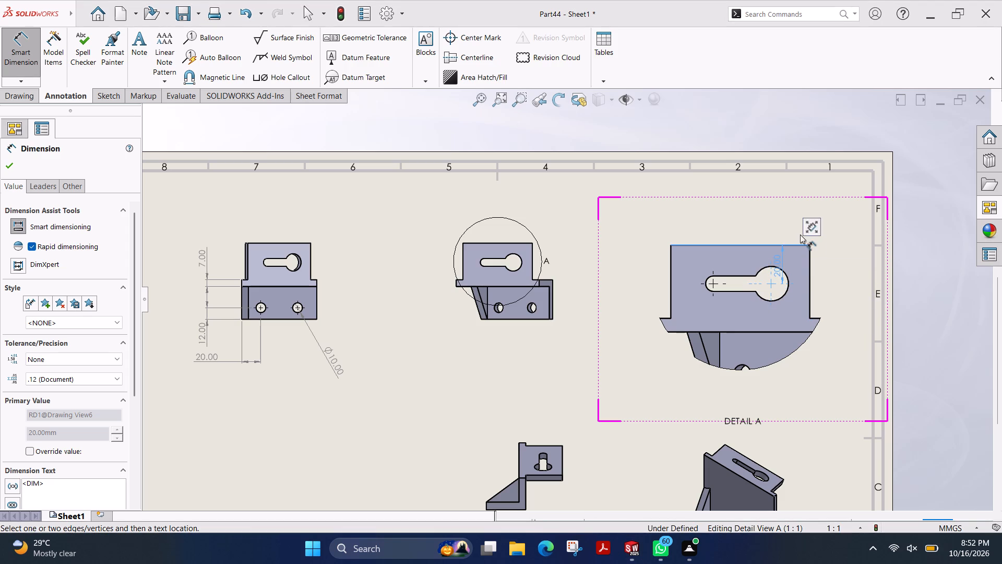
drag(800, 234, 814, 239)
key(Escape)
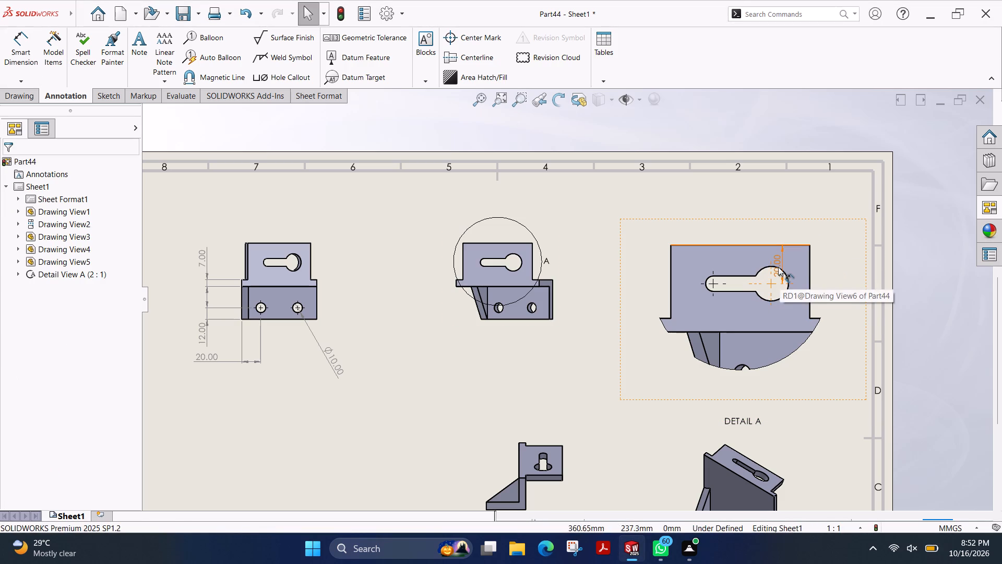
drag(778, 267, 832, 266)
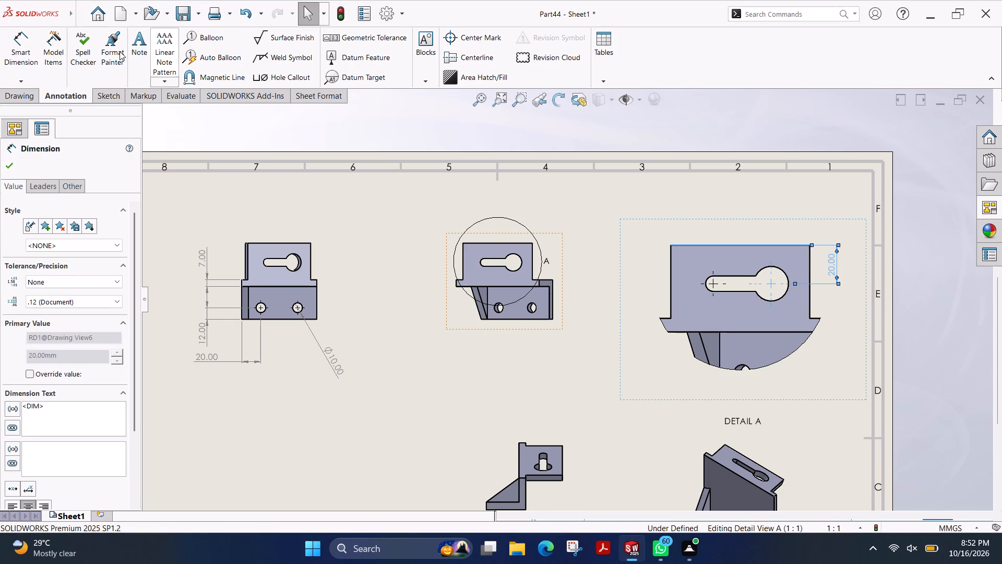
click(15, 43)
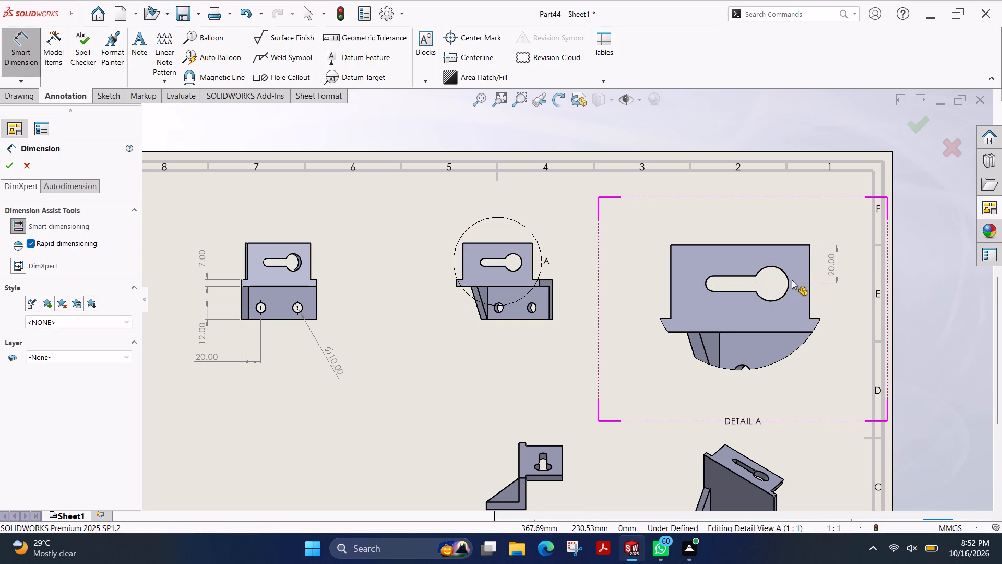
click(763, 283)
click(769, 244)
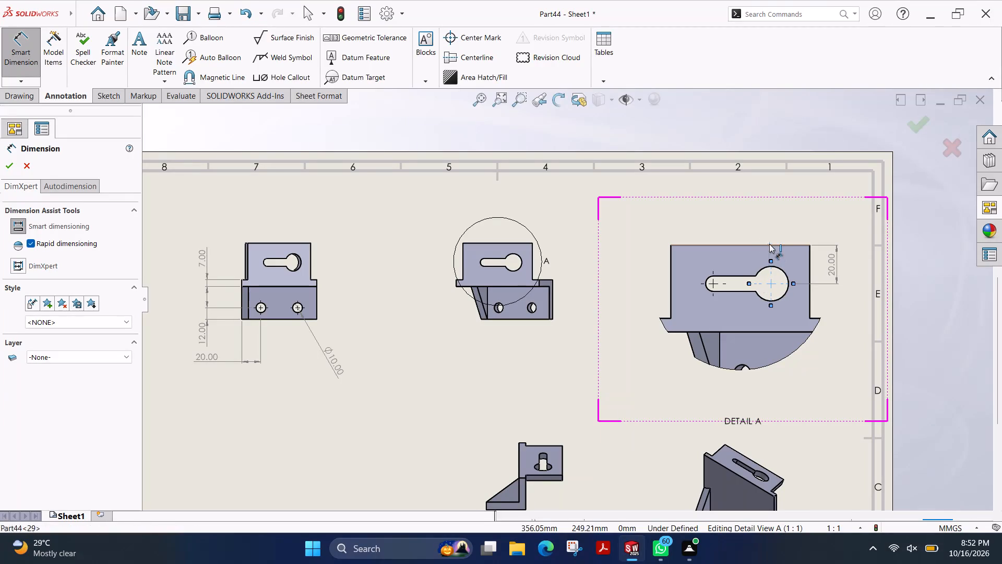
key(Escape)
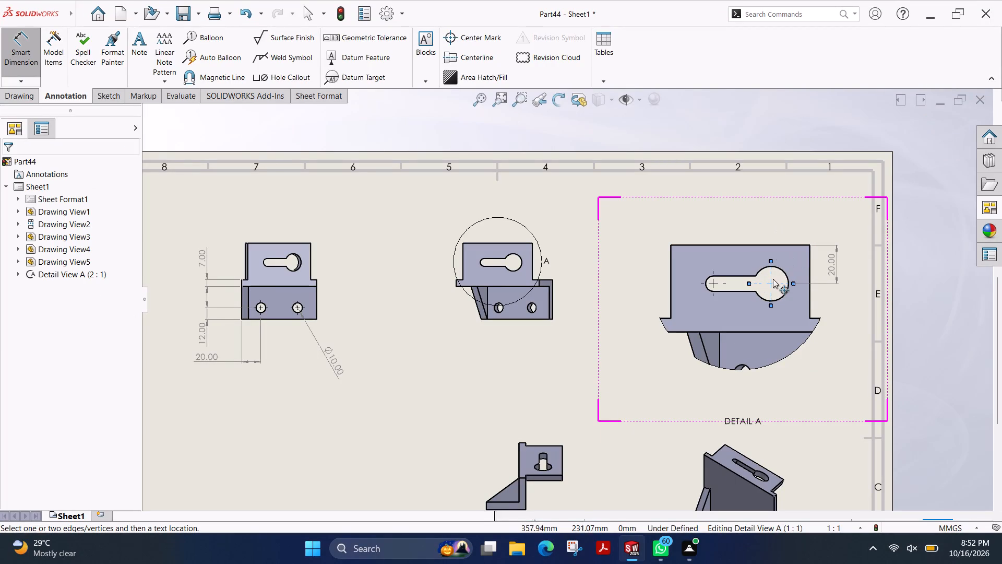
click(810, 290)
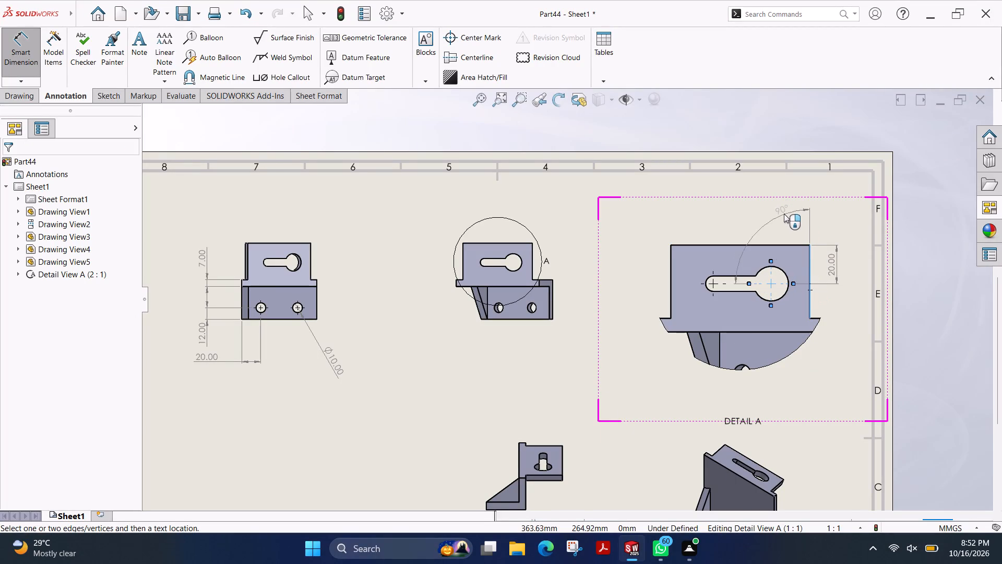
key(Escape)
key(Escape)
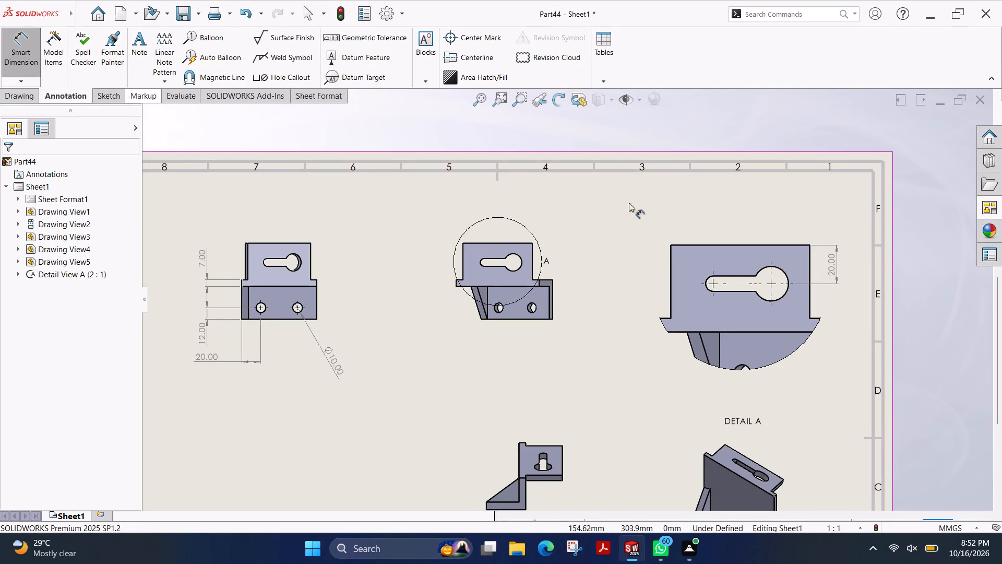
Dimension the large keyhole centre horizontally from the plate's right edge and from the slot-end centre, aligned above Detail A.
click(771, 275)
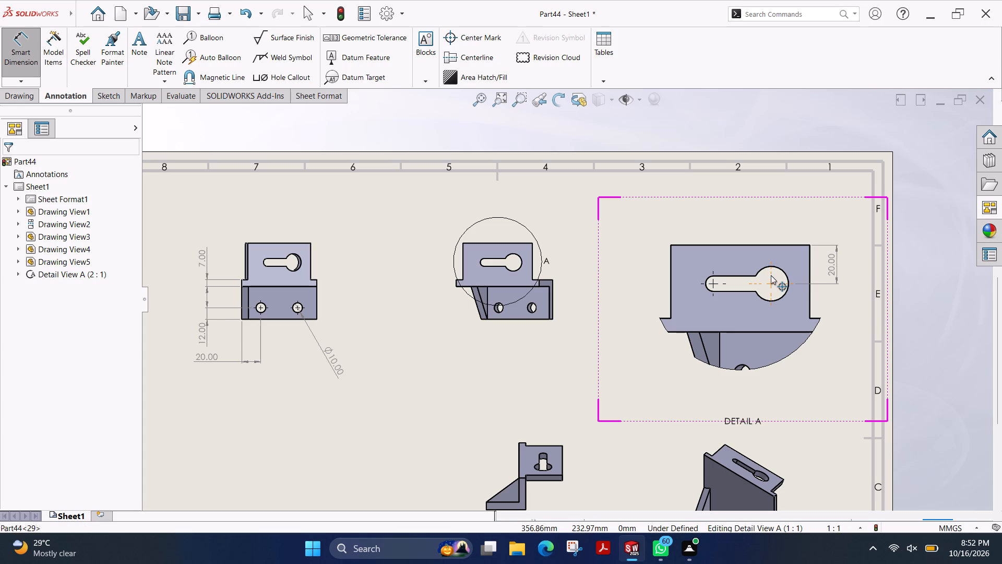
click(810, 293)
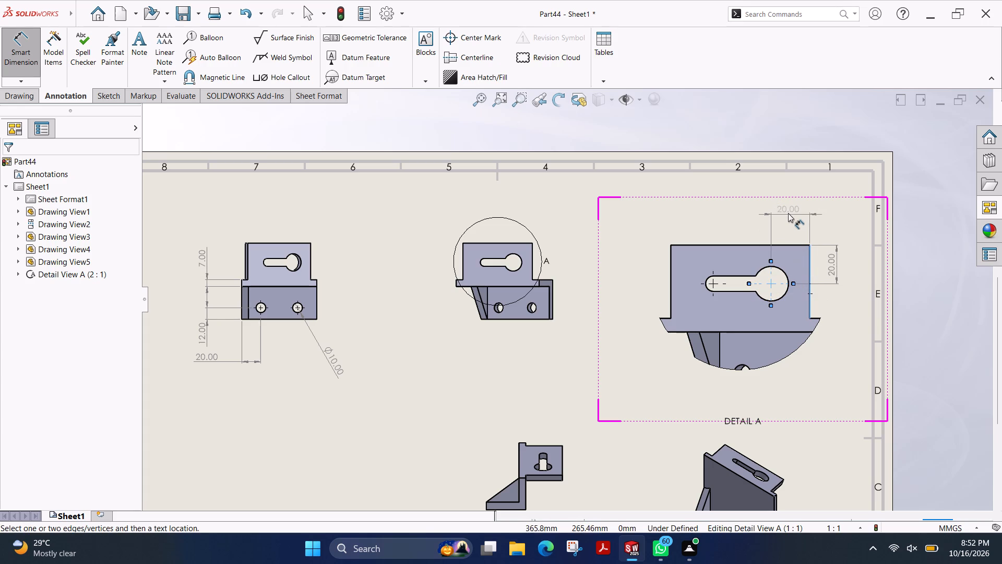
click(790, 215)
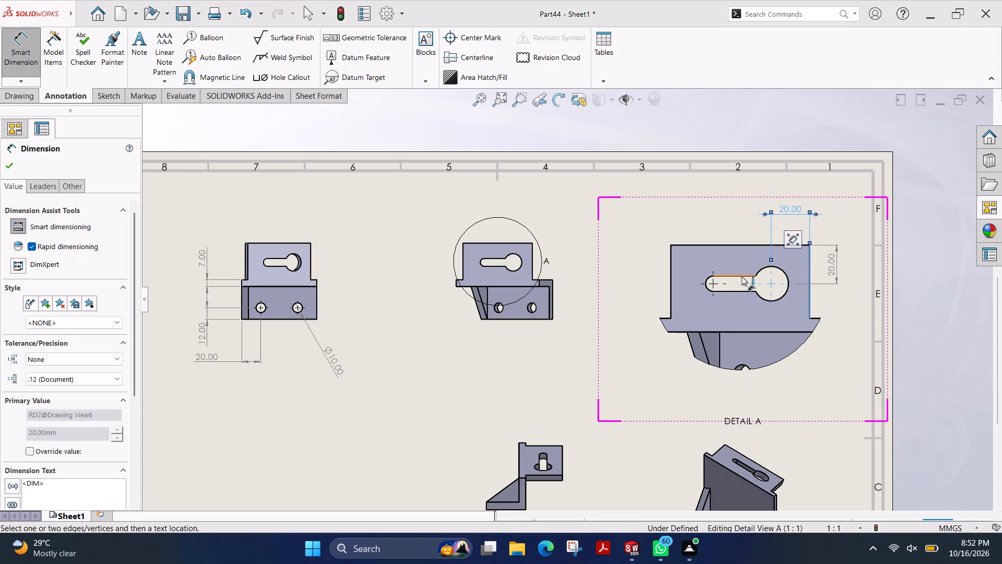
click(713, 280)
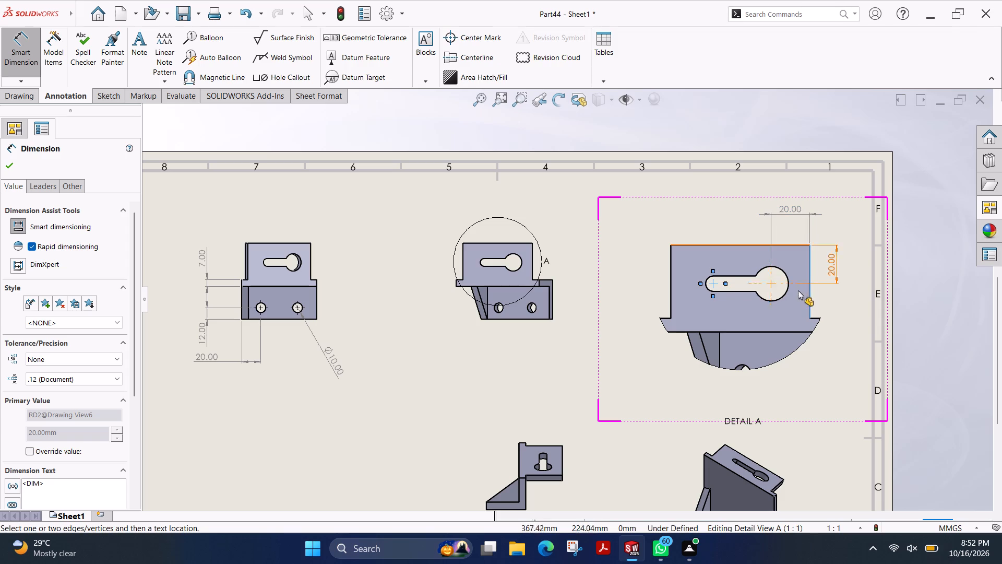
click(771, 276)
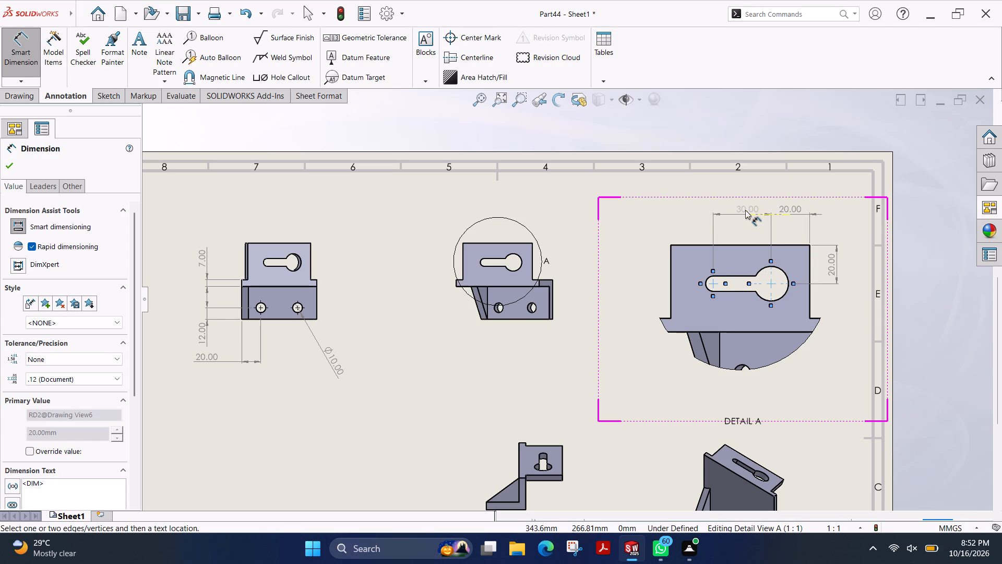
click(751, 217)
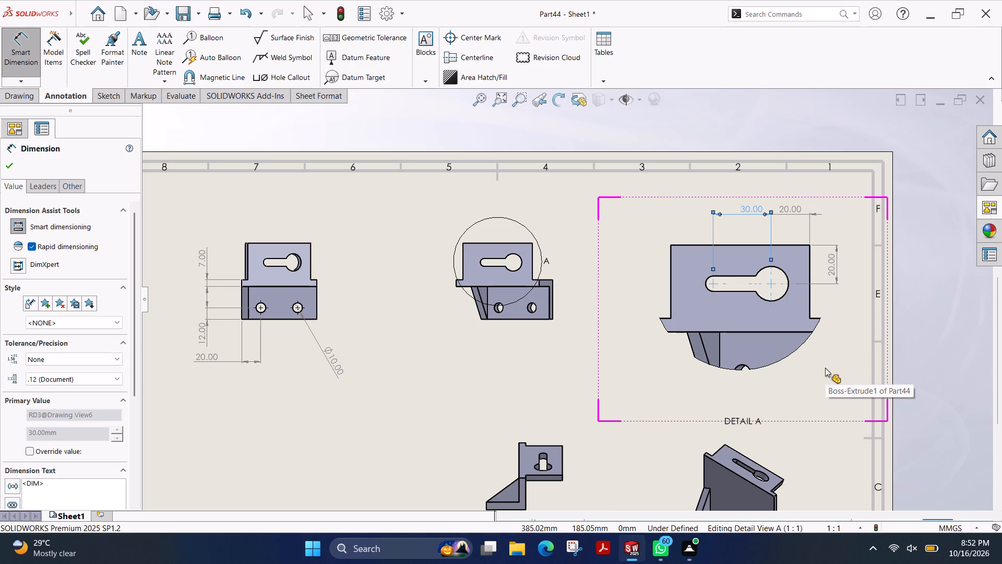
Dimension the keyhole slot's width left of Detail A and add a radius dimension for its large round end at the lower right.
click(734, 277)
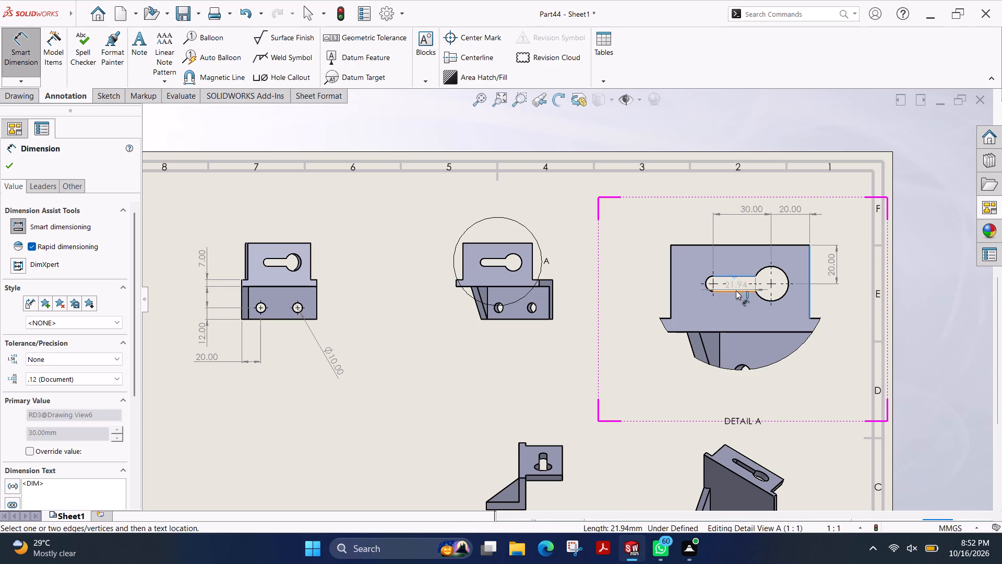
click(737, 290)
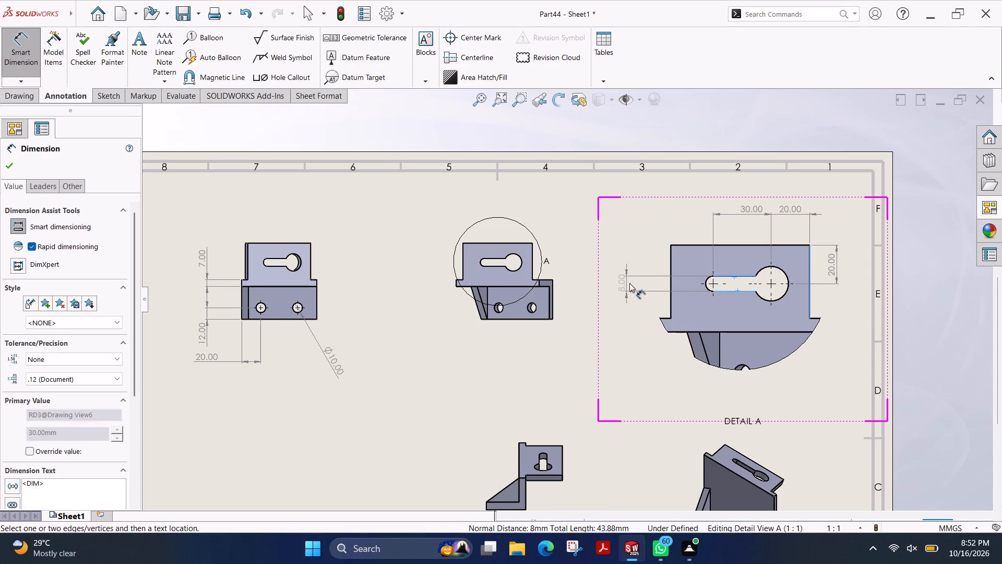
click(629, 313)
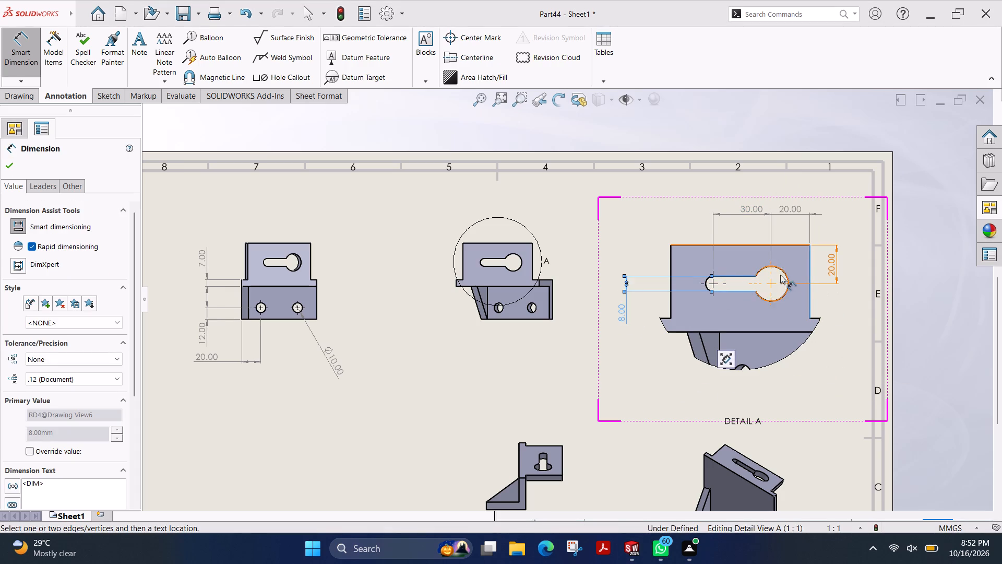
click(783, 298)
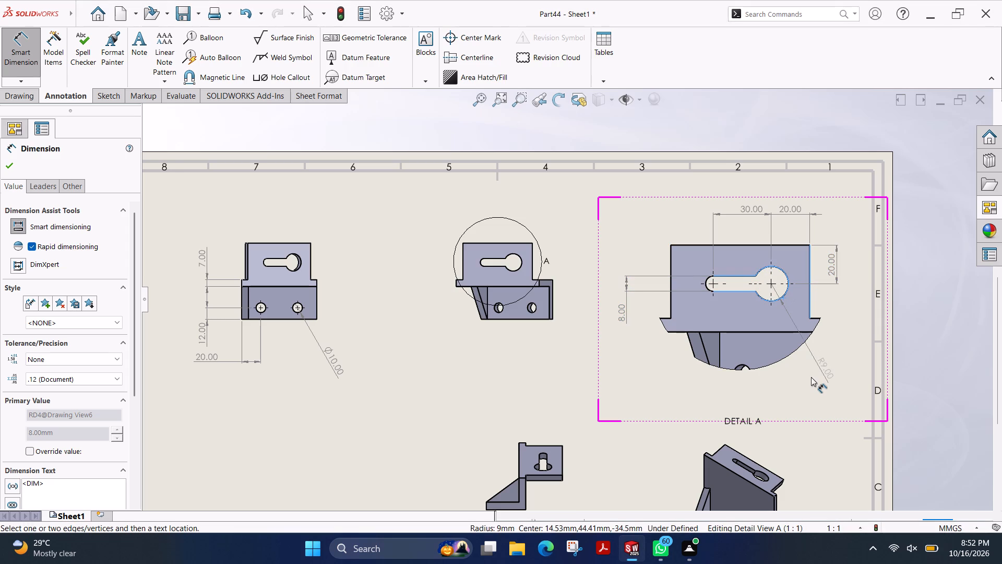
click(811, 377)
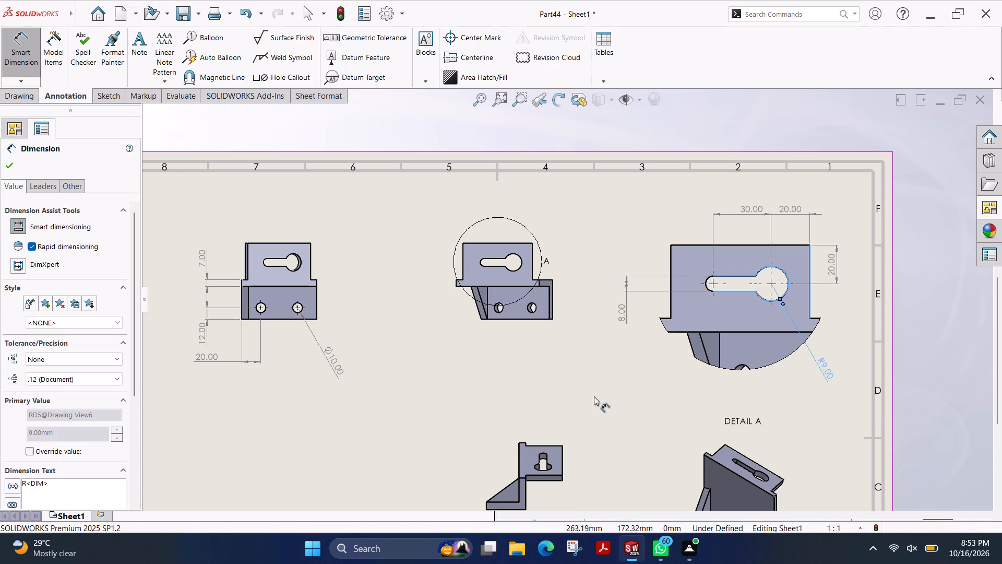
scroll(566, 389, up, 2)
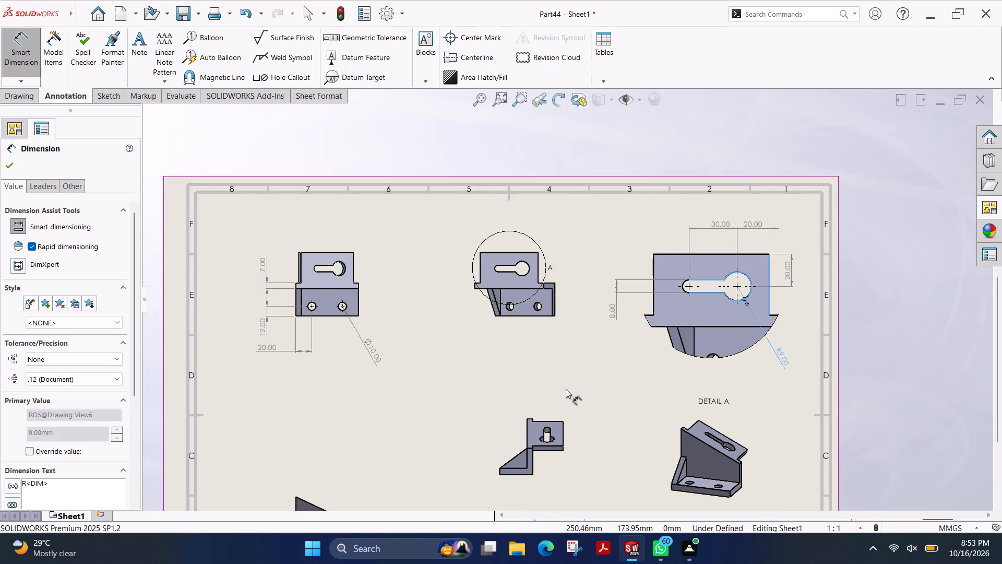
Dimension the height of the short vertical edge in the sloped profile view at the lower left of the sheet.
scroll(566, 389, up, 2)
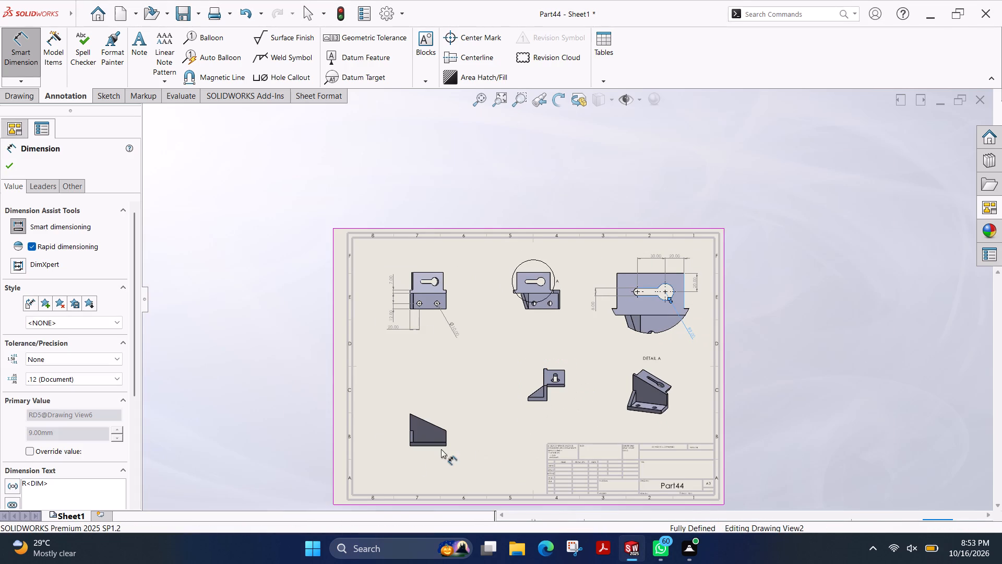
scroll(440, 442, up, 1)
scroll(458, 396, down, 15)
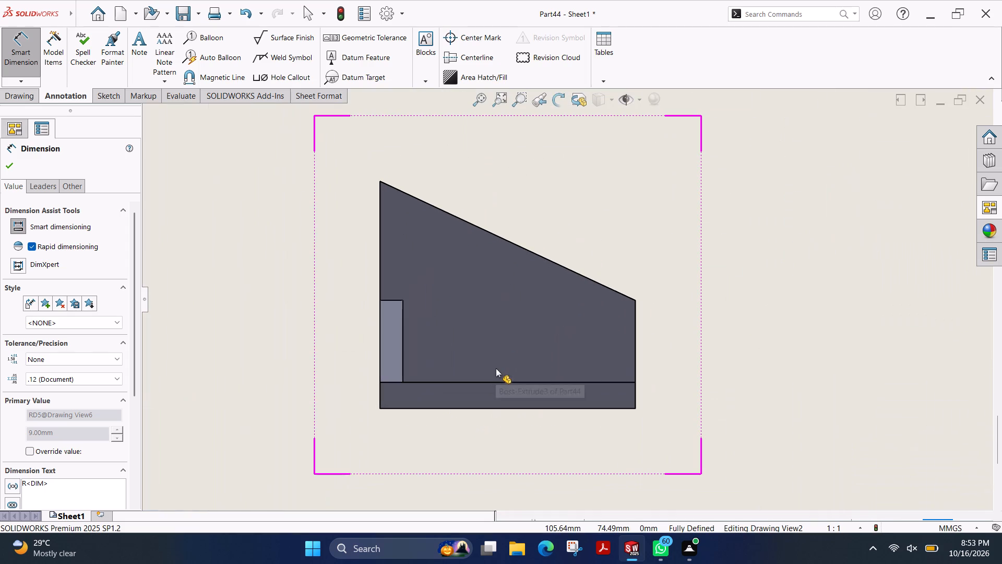
click(635, 326)
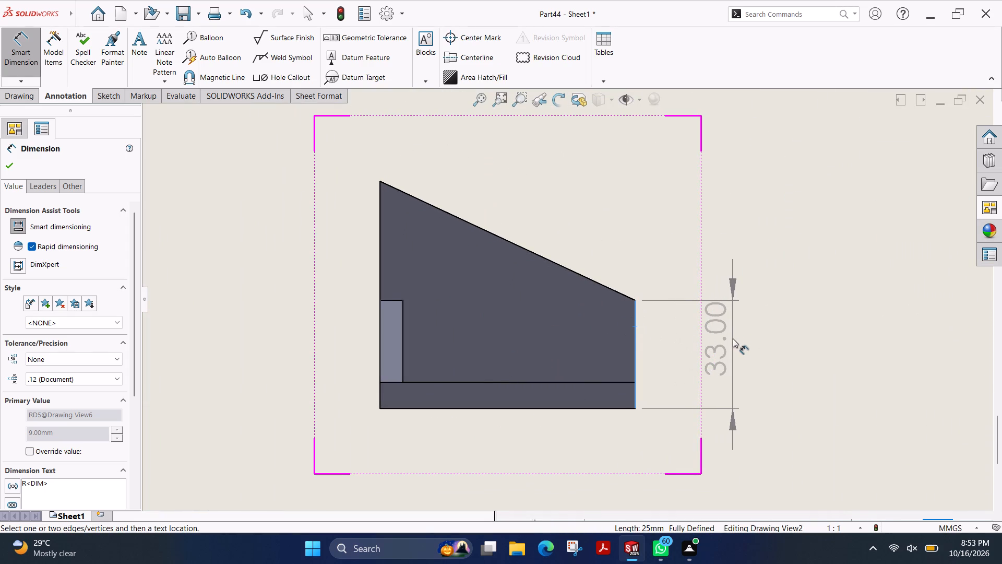
click(733, 338)
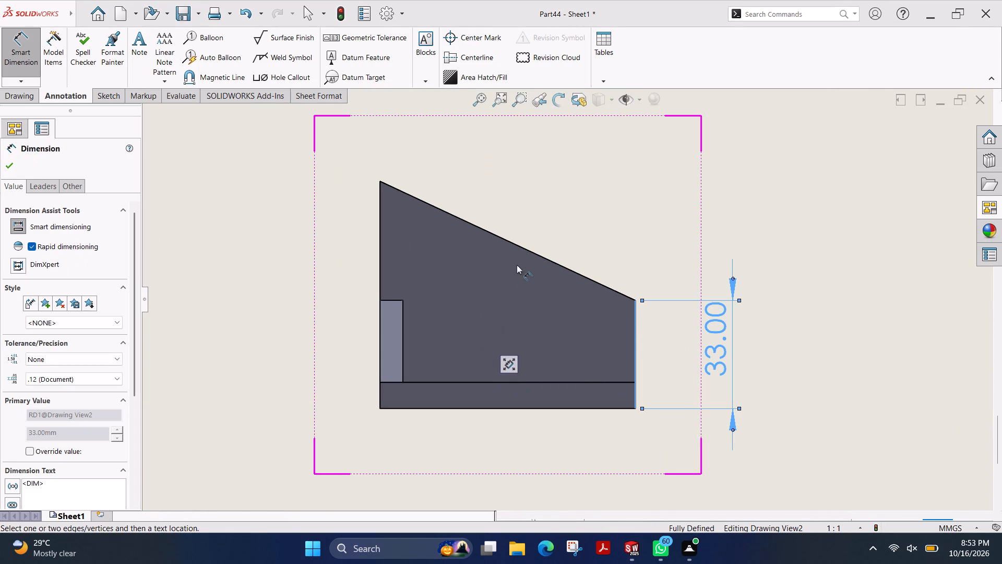
Dimension the slope's angle from the base, placed left of the profile view, and the base length below the view.
click(483, 408)
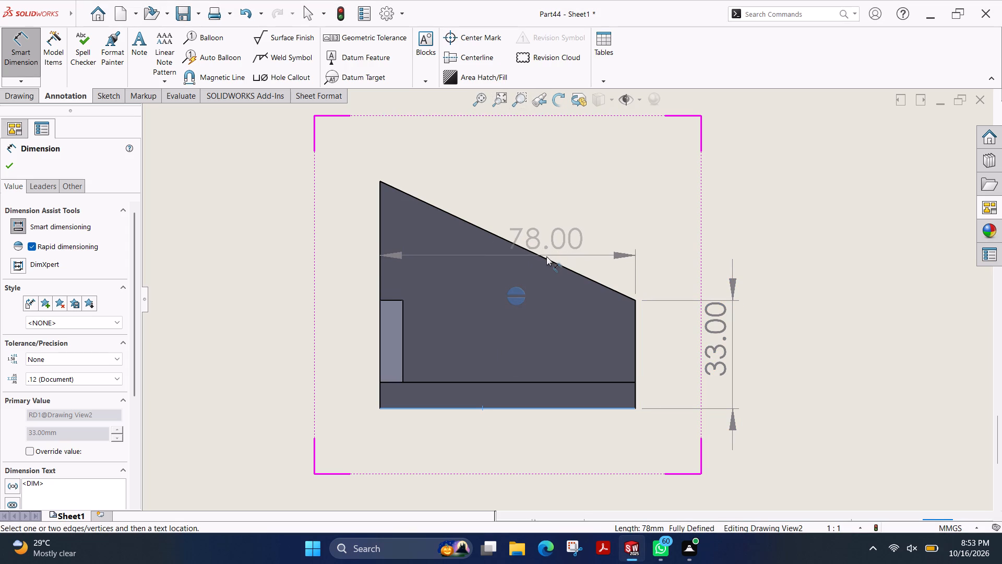
click(550, 262)
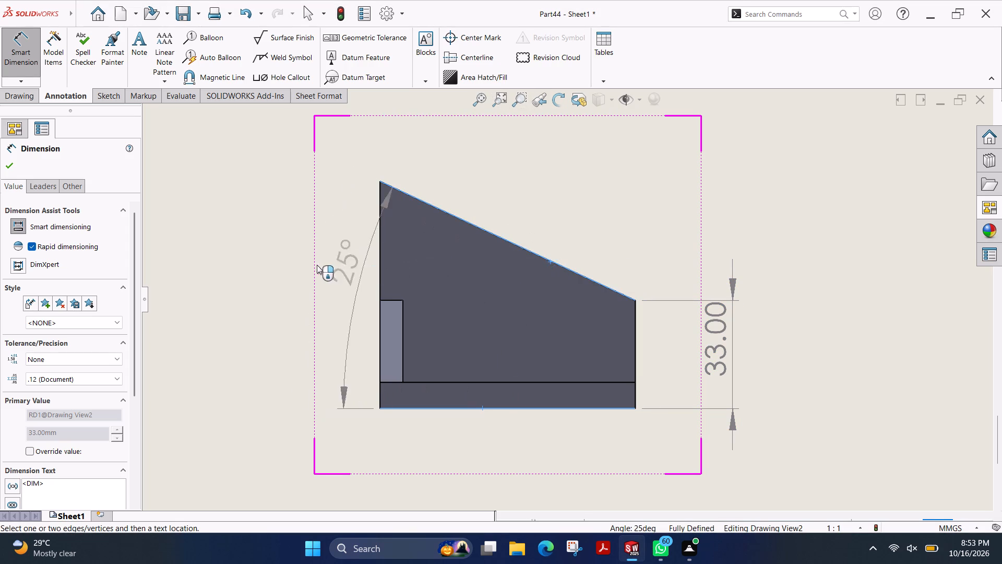
click(260, 260)
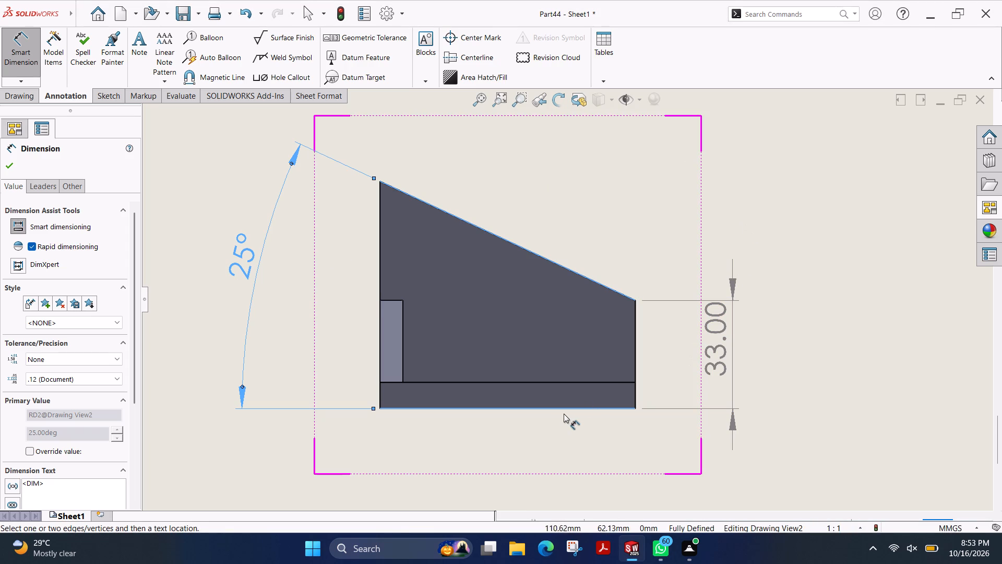
click(543, 408)
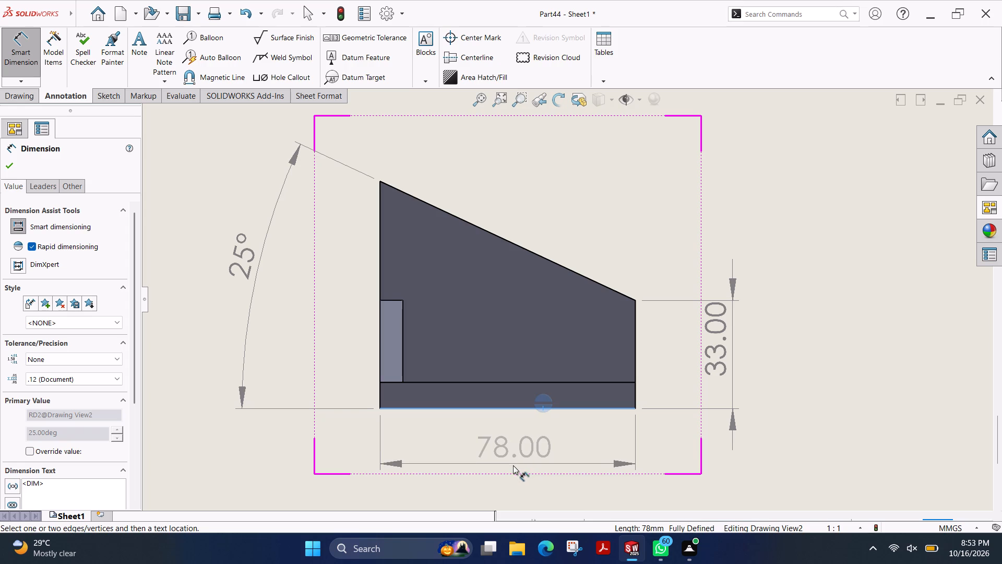
click(508, 478)
Dimension the bottom flange's overall width below the side view that shows the triangular rib.
scroll(868, 383, up, 3)
scroll(924, 300, up, 2)
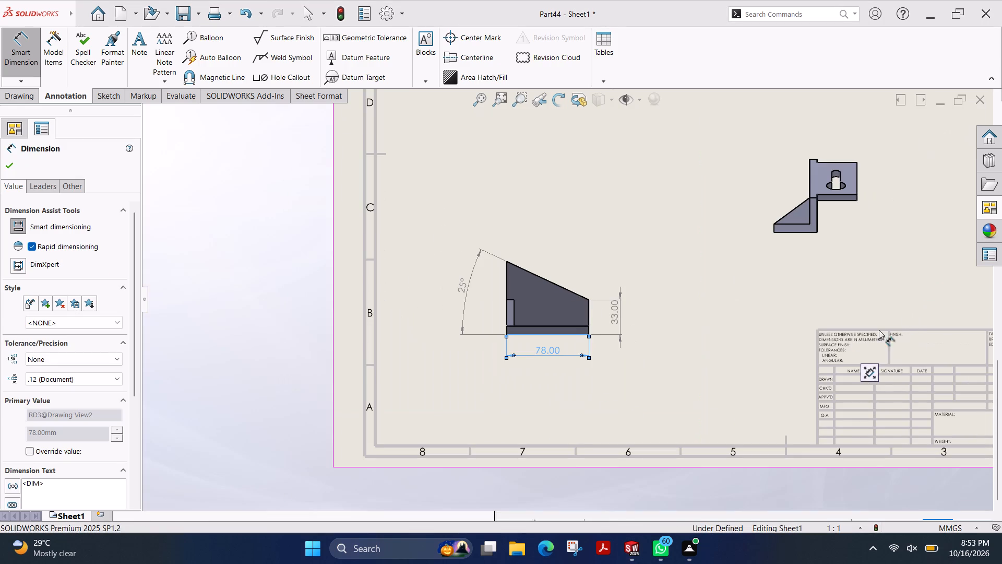
scroll(828, 266, up, 2)
scroll(798, 209, down, 4)
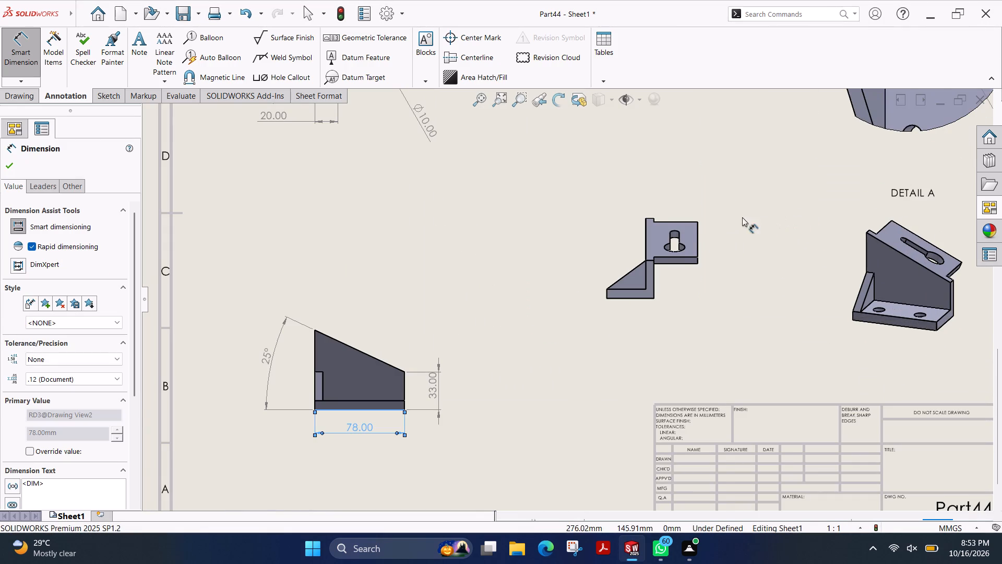
scroll(689, 217, down, 3)
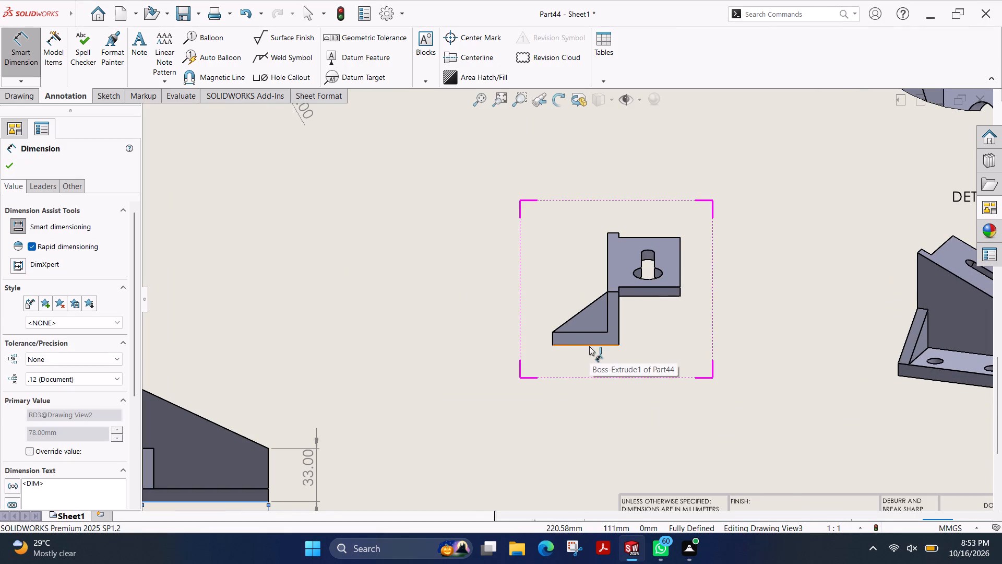
click(589, 346)
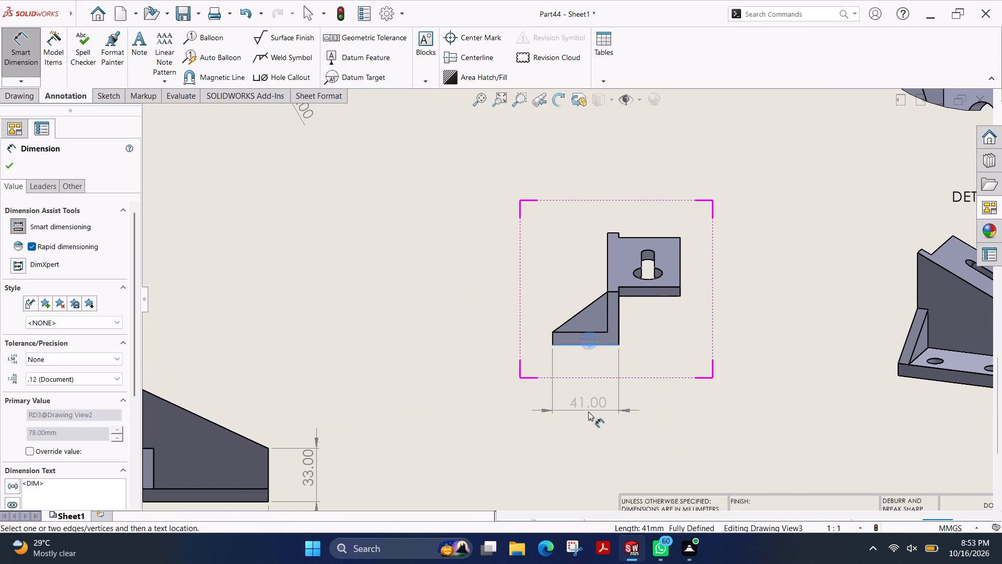
click(588, 412)
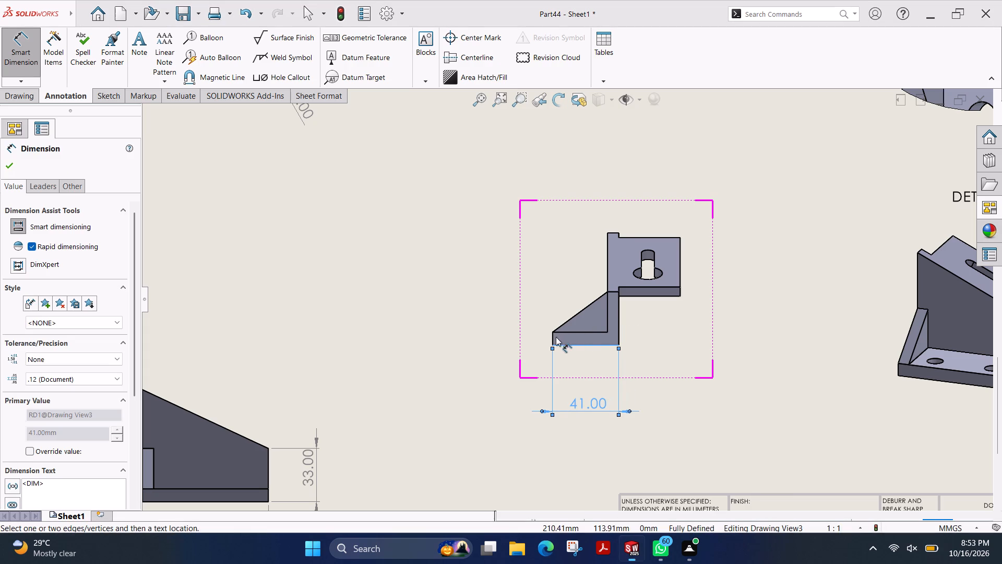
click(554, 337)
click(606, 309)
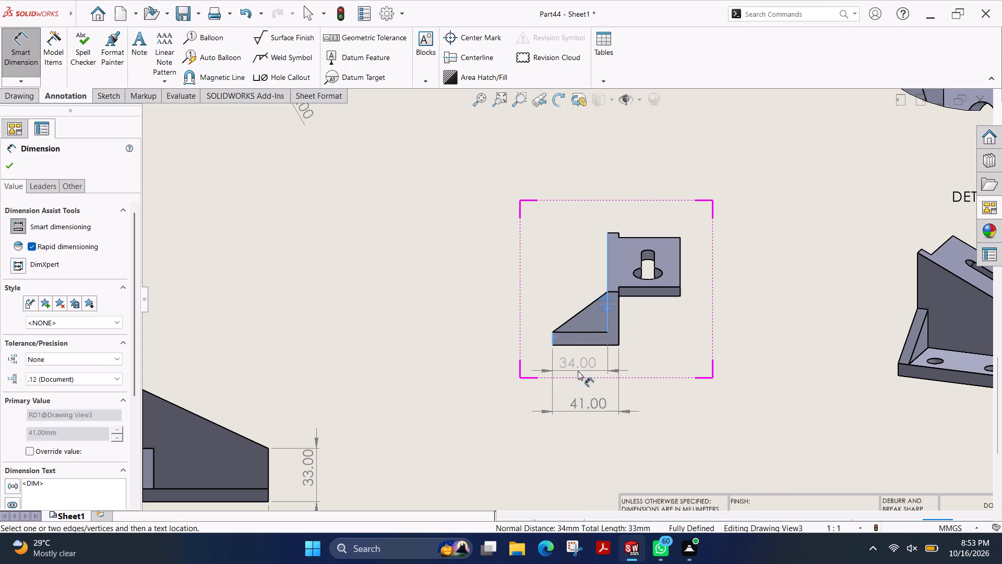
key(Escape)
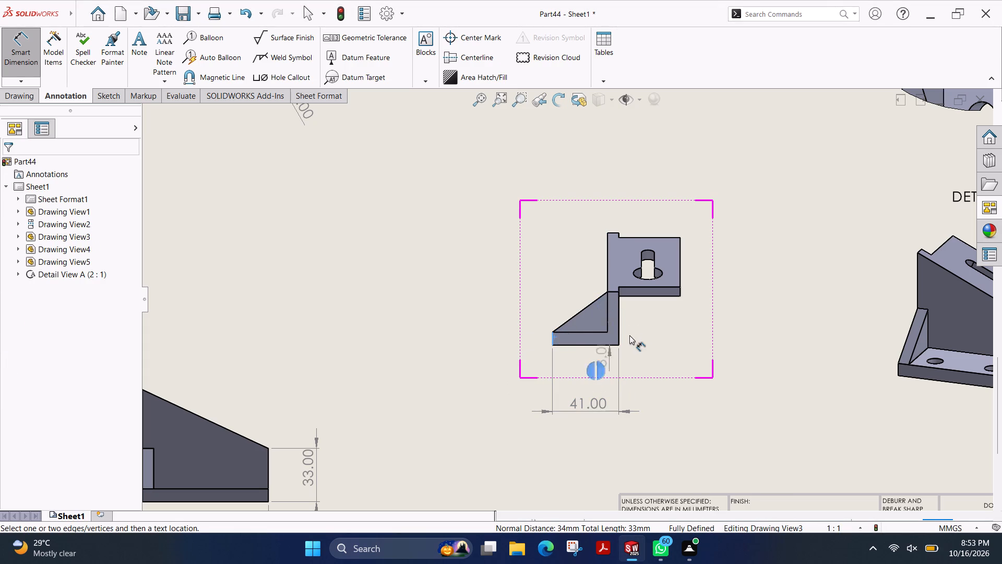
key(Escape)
Dimension the vertical wall's thickness below the side view and the triangular rib's height to the view's left.
click(619, 320)
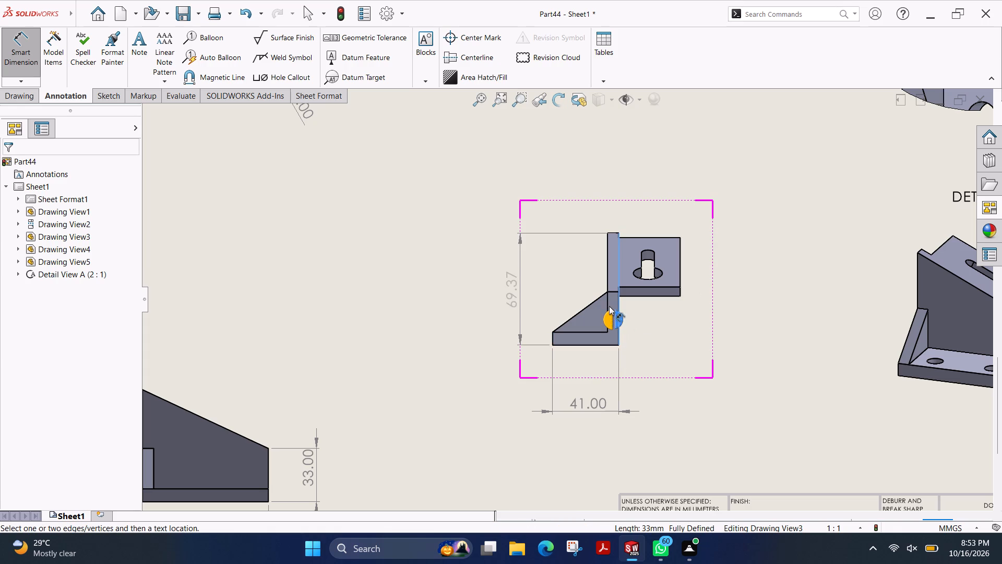
click(609, 302)
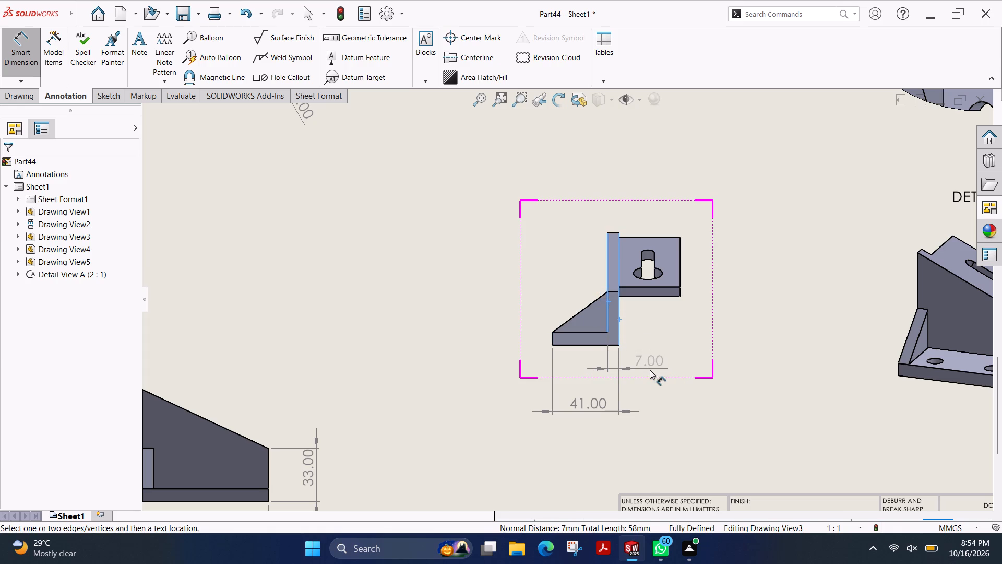
click(651, 373)
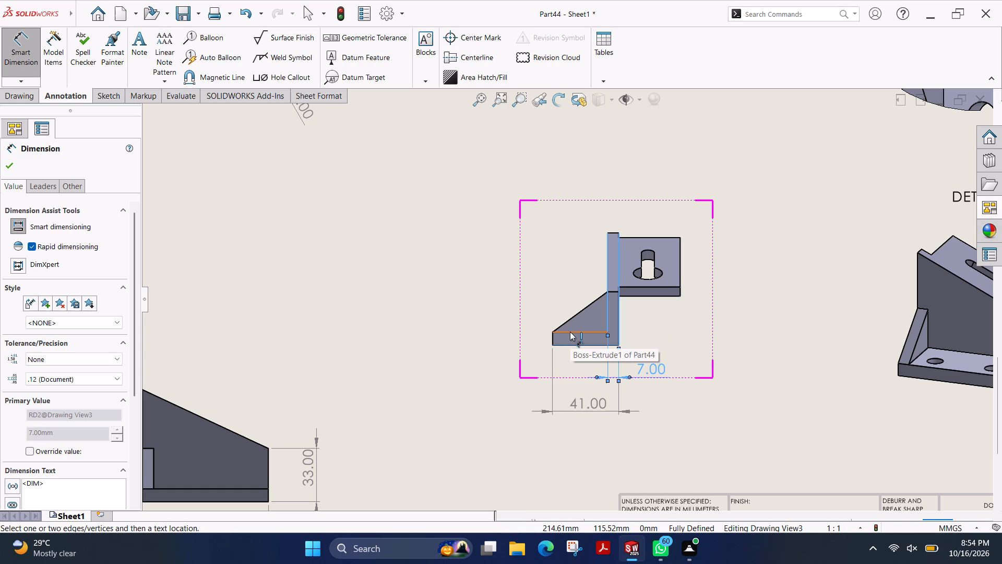
click(570, 332)
click(611, 292)
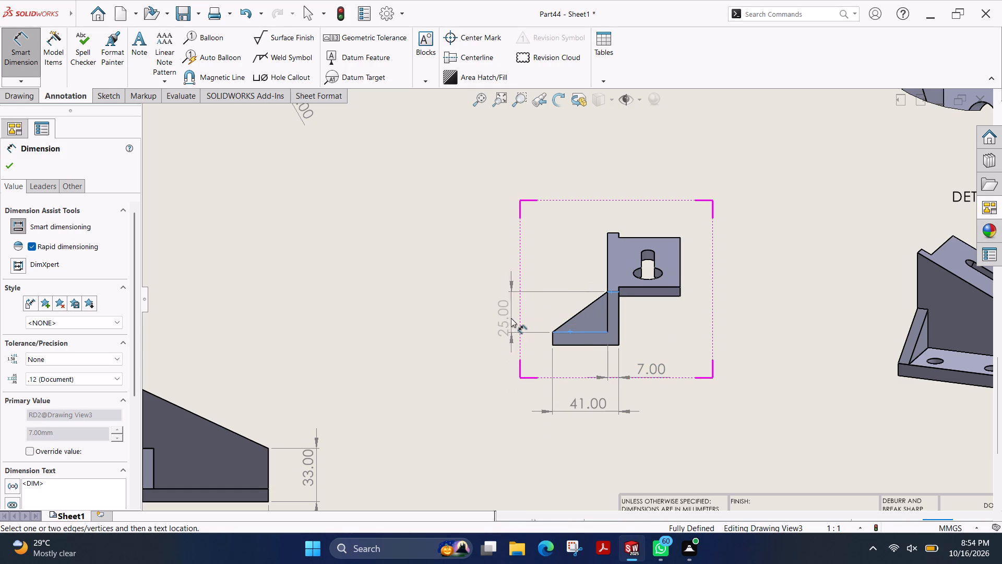
click(499, 323)
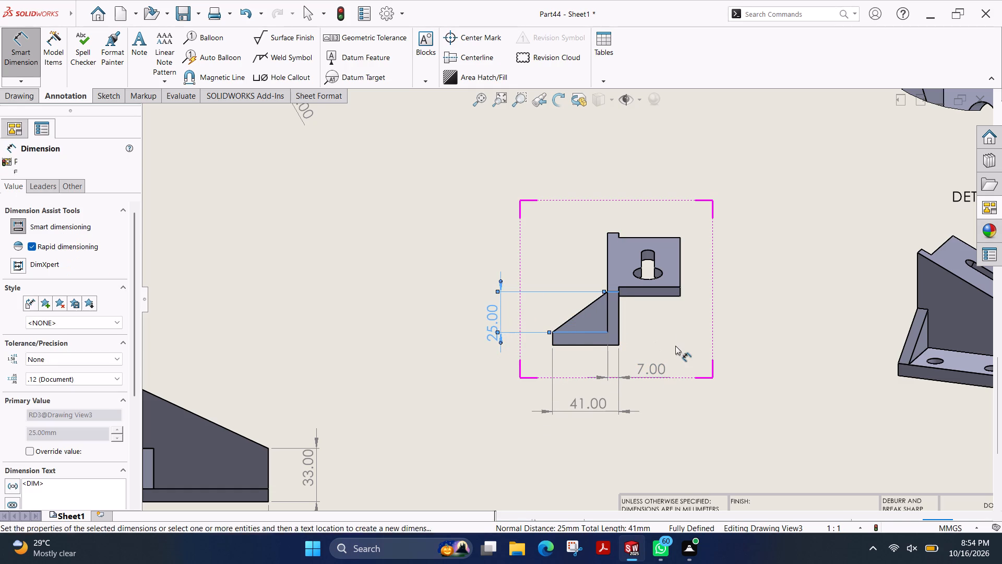
Dimension the horizontal width from the vertical wall's outer face to the keyhole plate's far edge, above the side view.
click(609, 249)
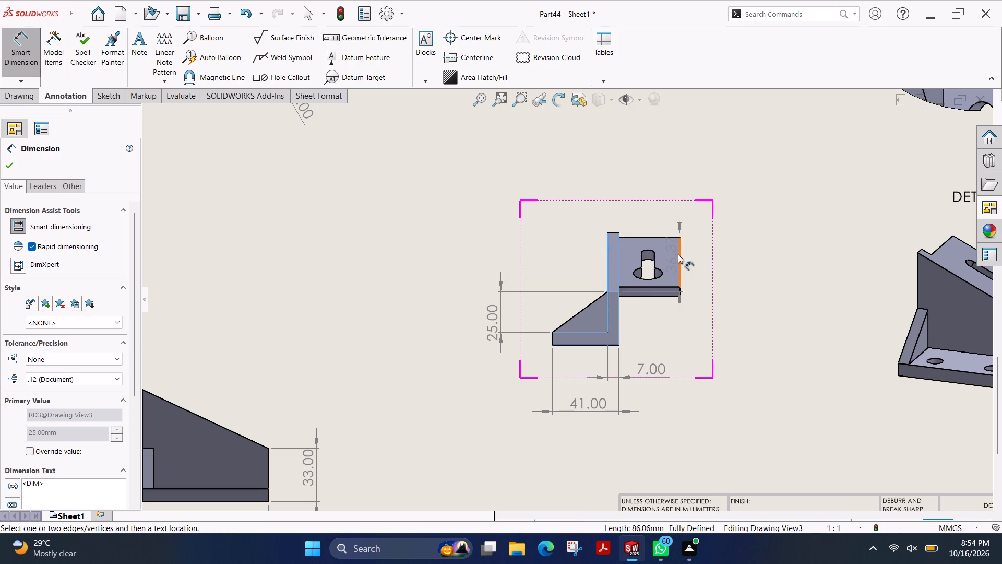
click(680, 254)
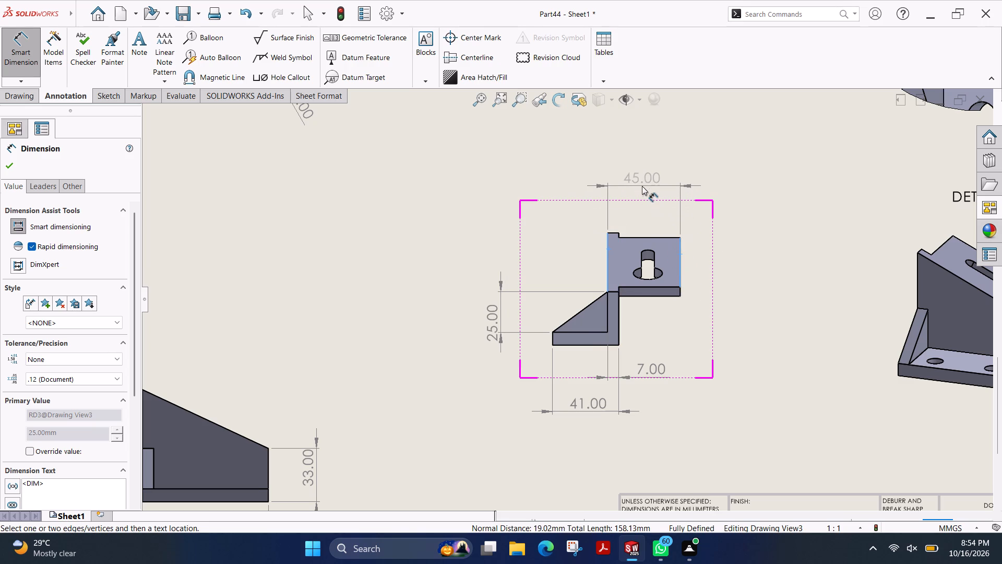
click(642, 183)
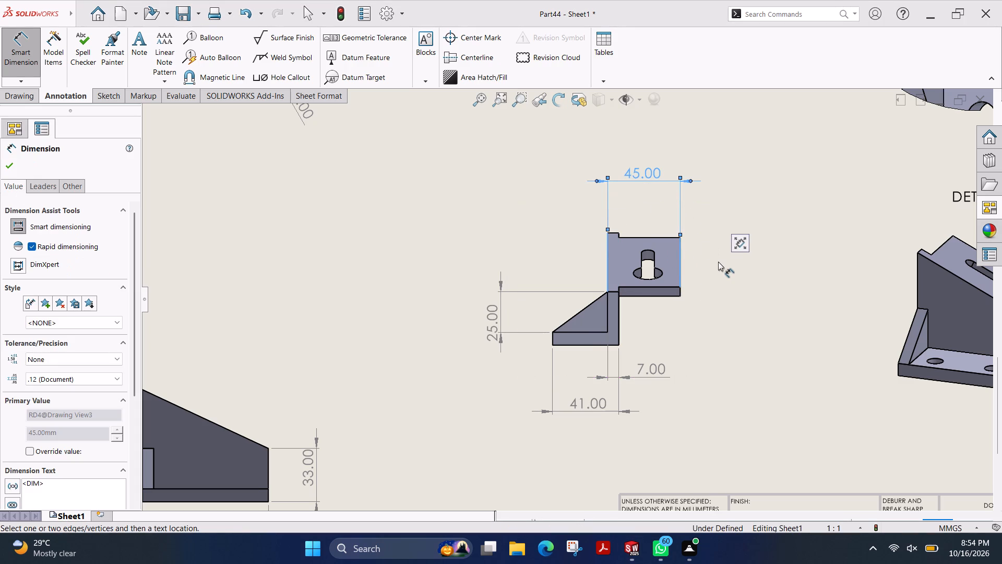
key(Escape)
Save the drawing as Part44 in SOLIDWORKS Drawing format in the "solid works" folder inside "fuji plot file" on the Desktop.
scroll(715, 262, up, 5)
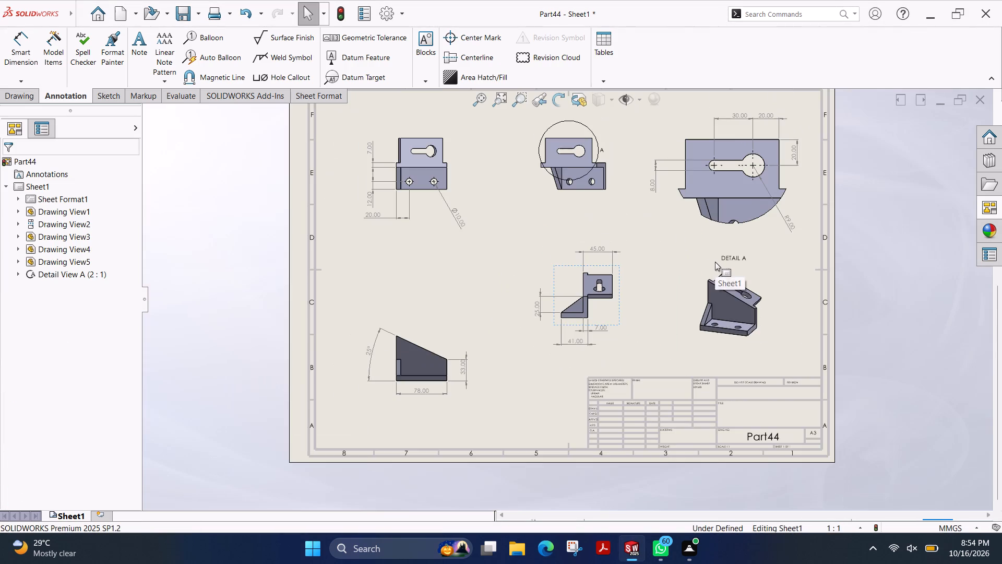
scroll(707, 265, up, 1)
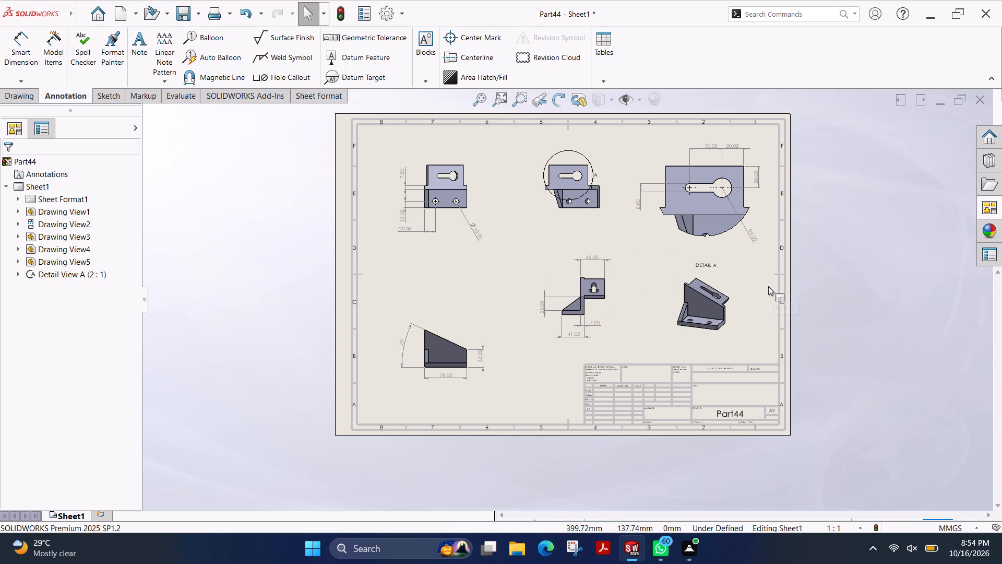
key(ctrl+s)
click(242, 216)
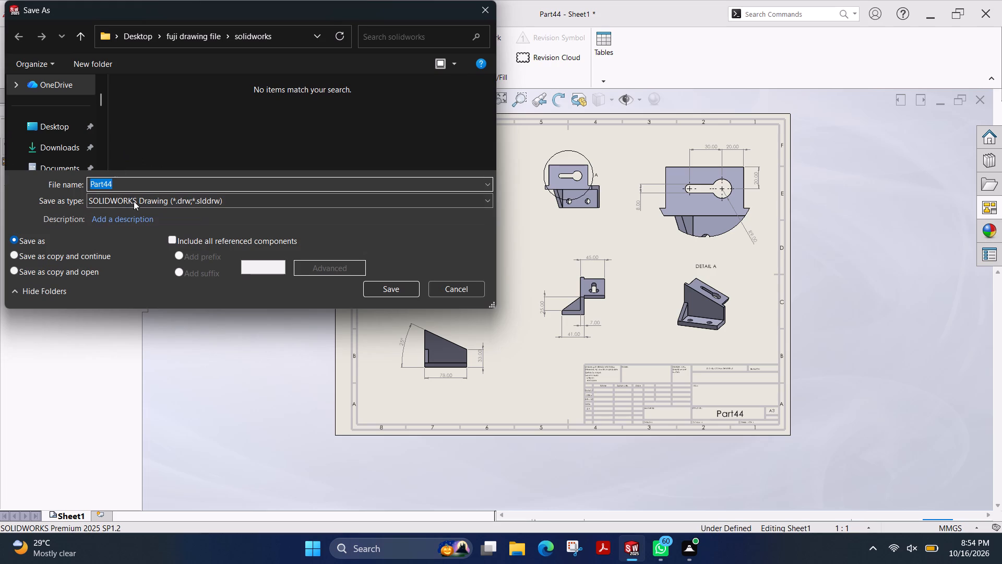
click(133, 37)
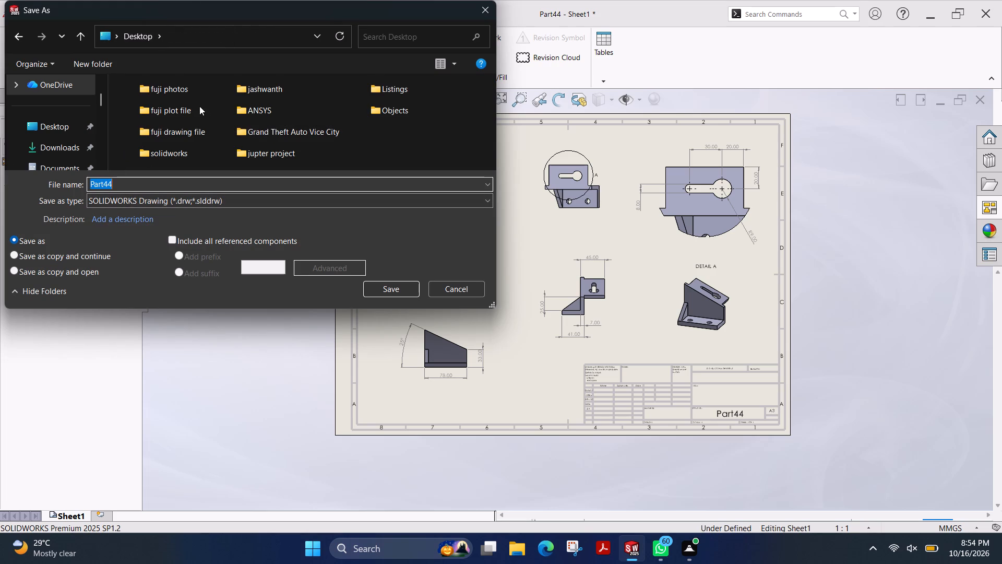
double_click(199, 106)
double_click(212, 100)
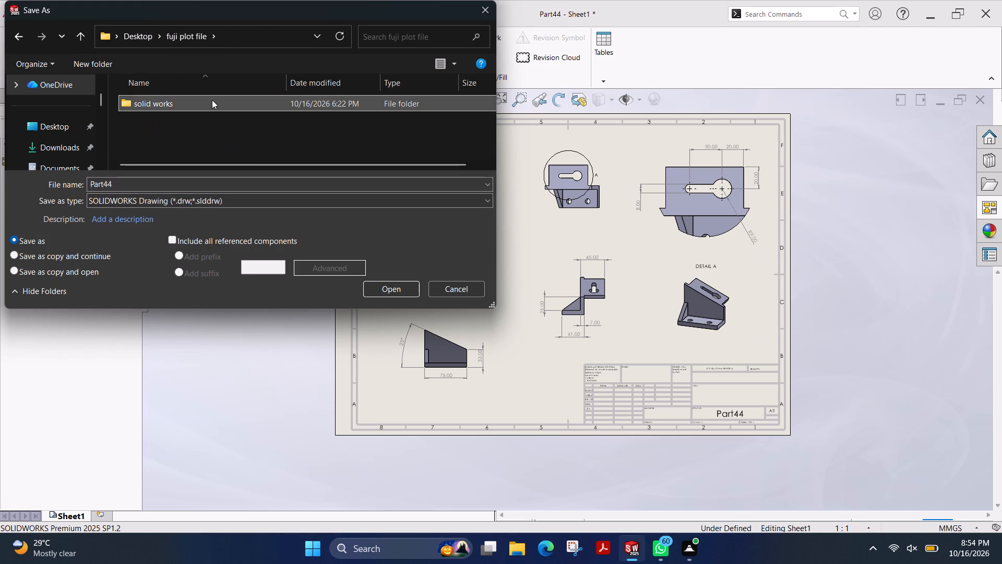
scroll(238, 119, down, 17)
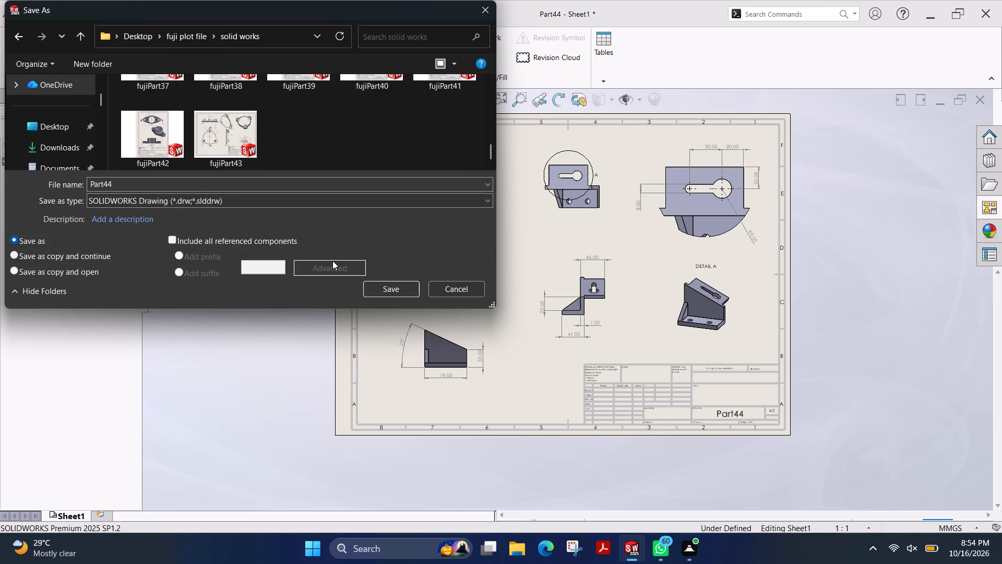
click(399, 289)
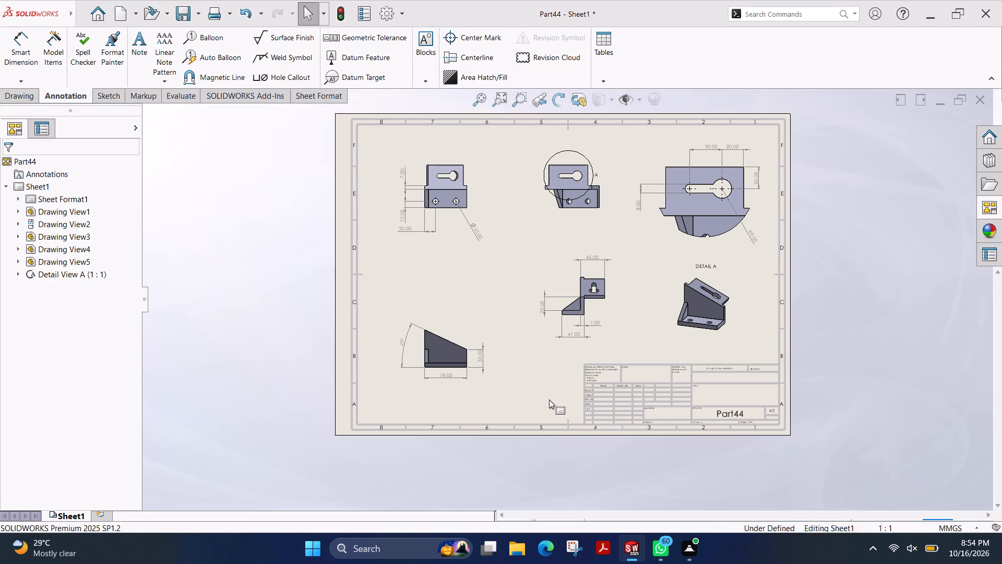